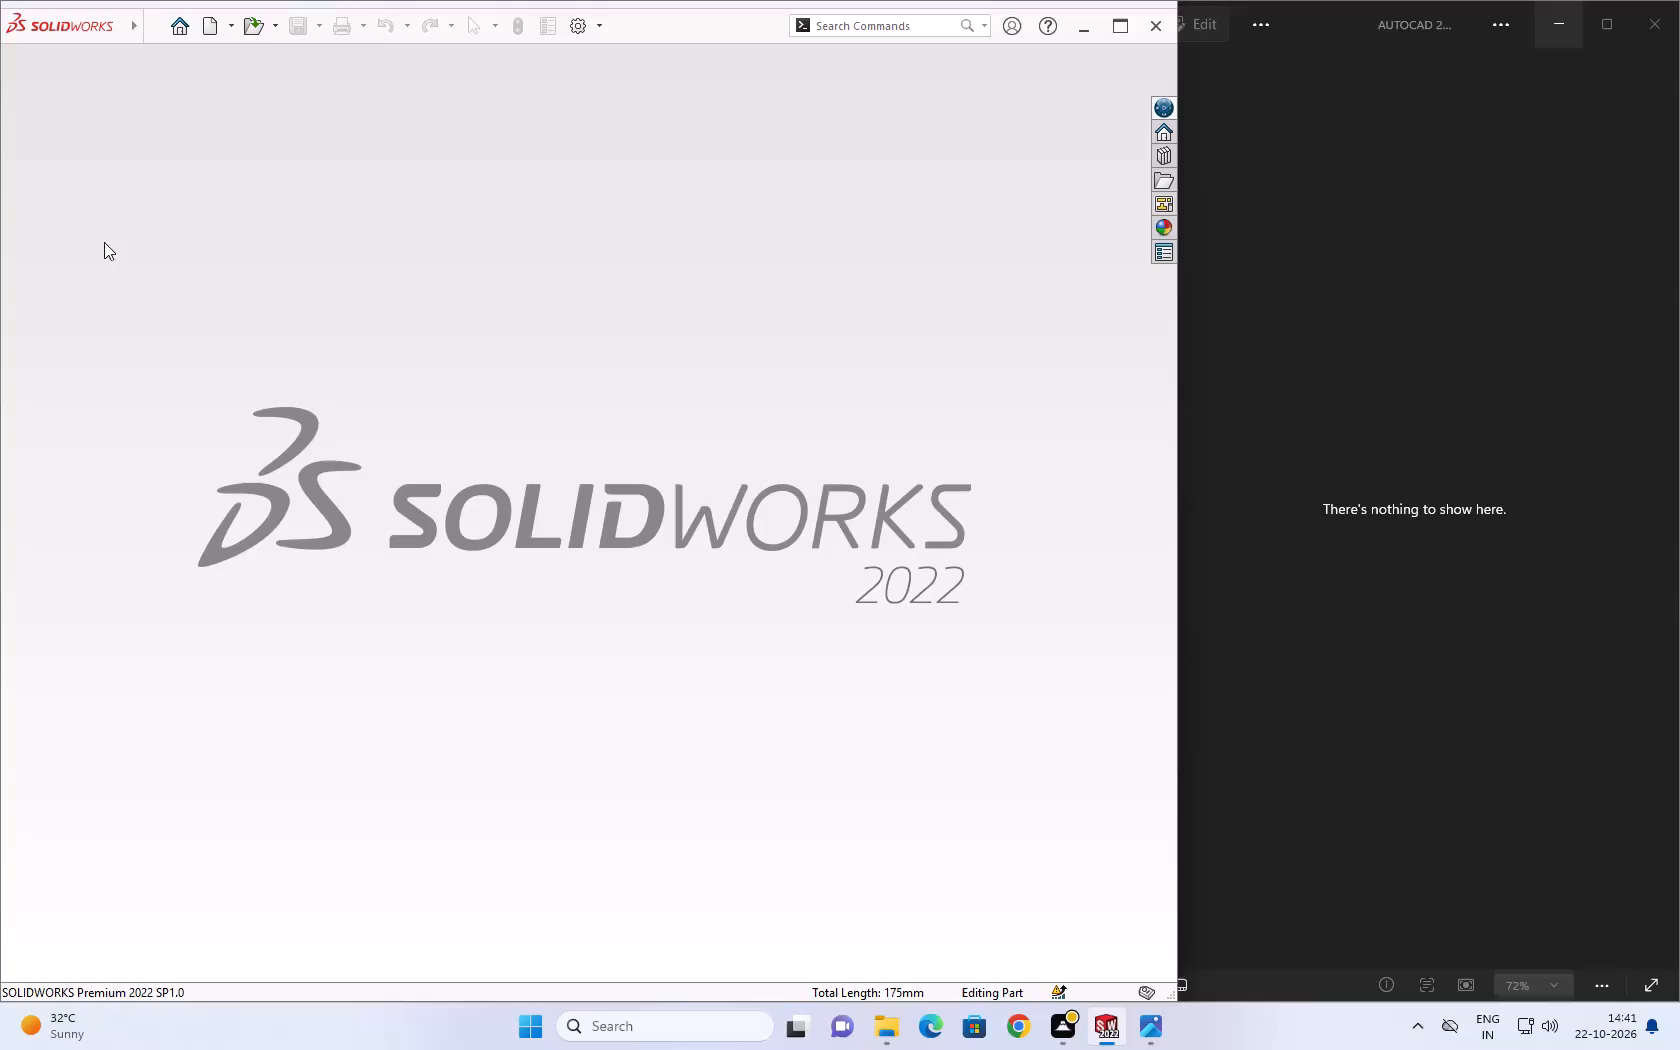
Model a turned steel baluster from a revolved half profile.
Close the empty image viewer and the previous reference drawing still open in Photos.
{"action": "key", "text": "ctrl+shift+n"}
{"action": "left_click", "coordinate": [603, 420]}
{"action": "left_click", "coordinate": [1530, 517]}
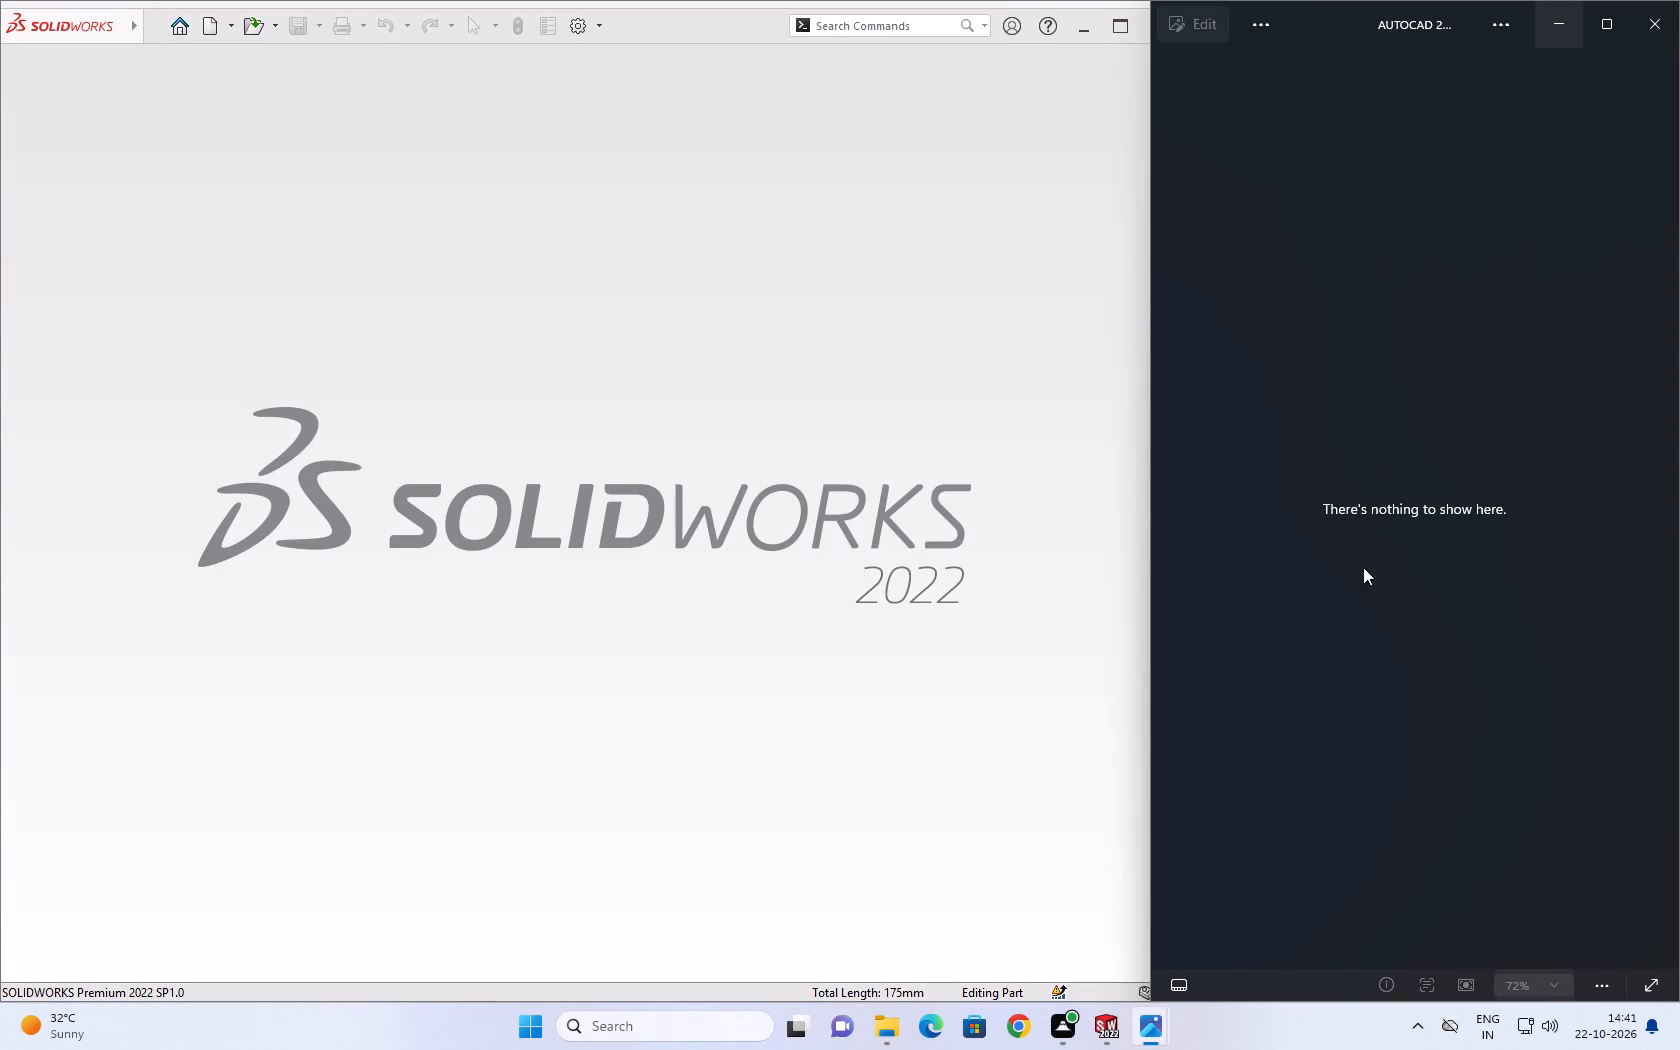
{"action": "left_click", "coordinate": [1656, 36]}
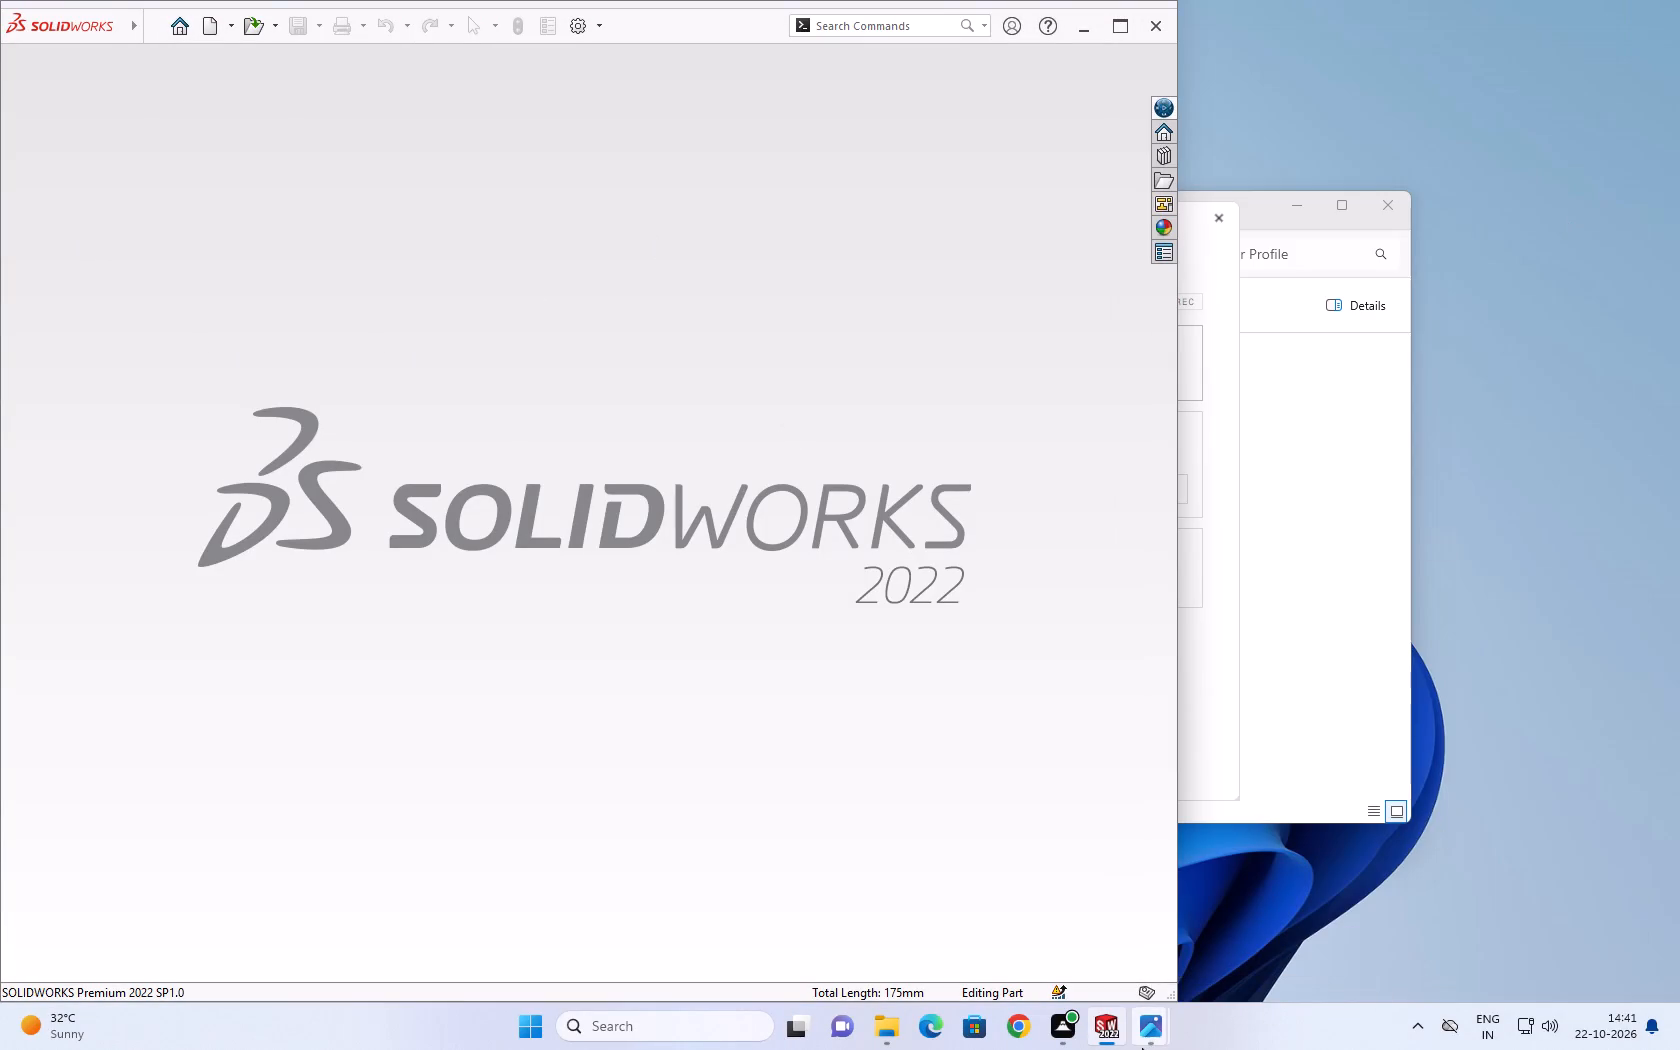
{"action": "left_click", "coordinate": [1133, 1039]}
{"action": "left_click", "coordinate": [1133, 840]}
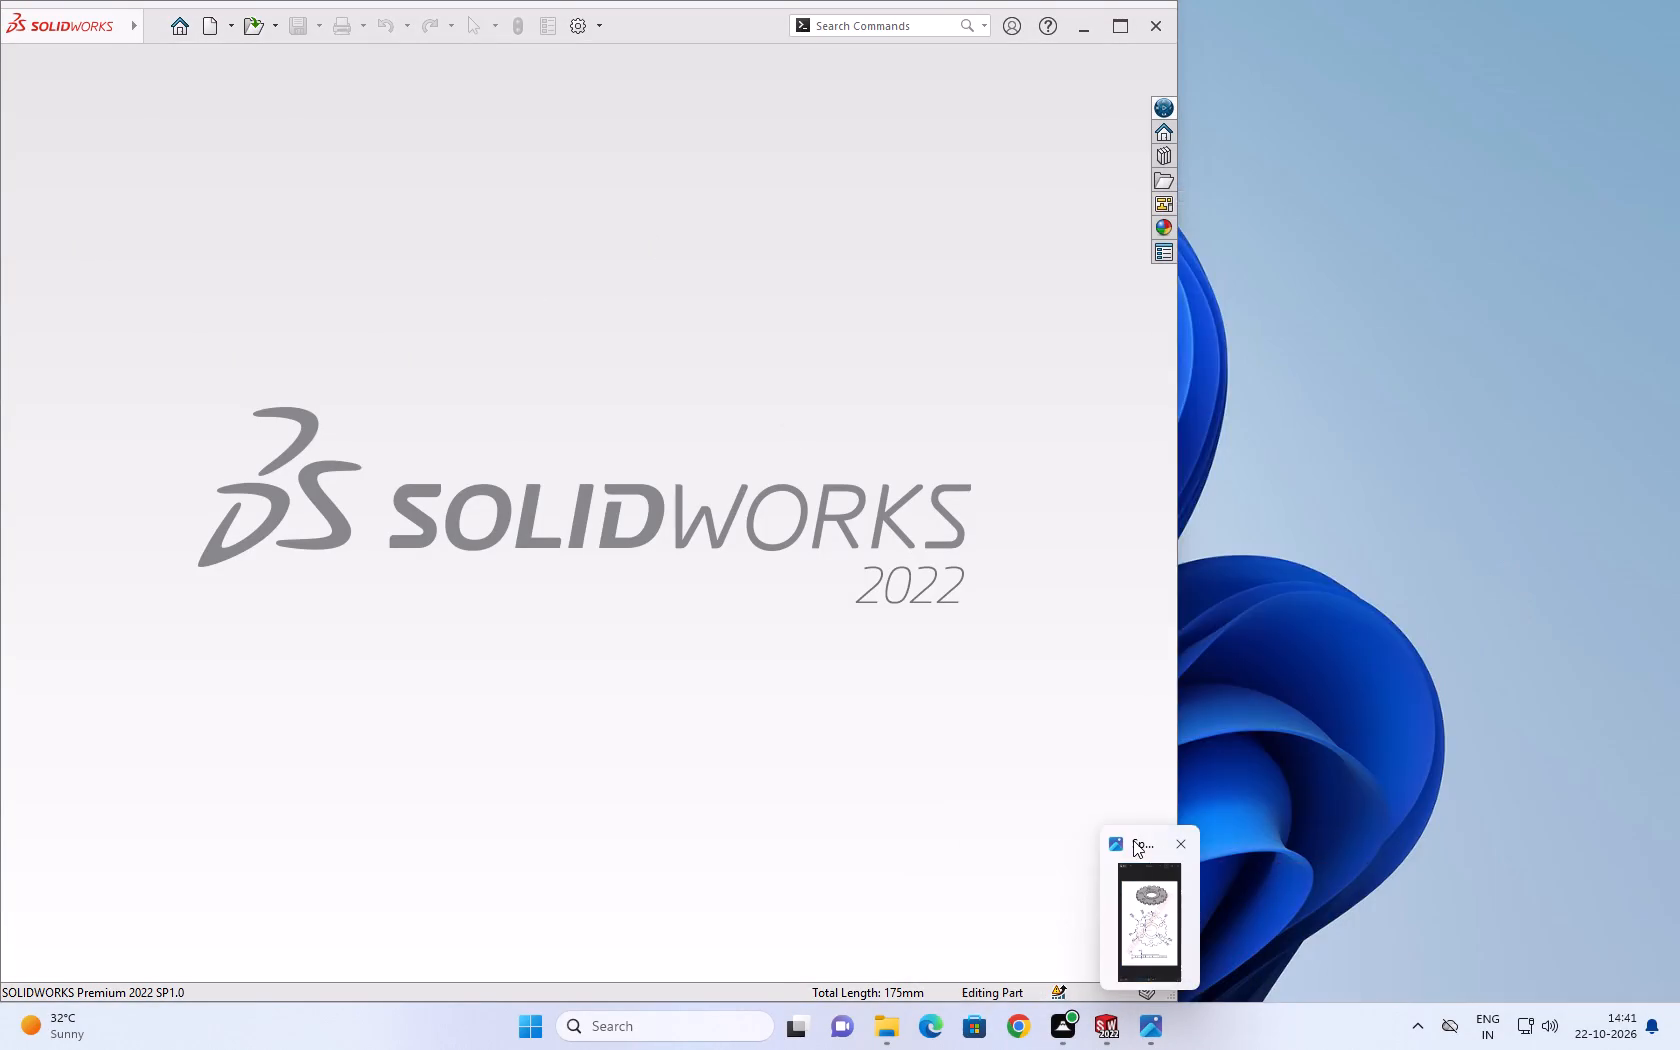
{"action": "left_click", "coordinate": [1172, 848]}
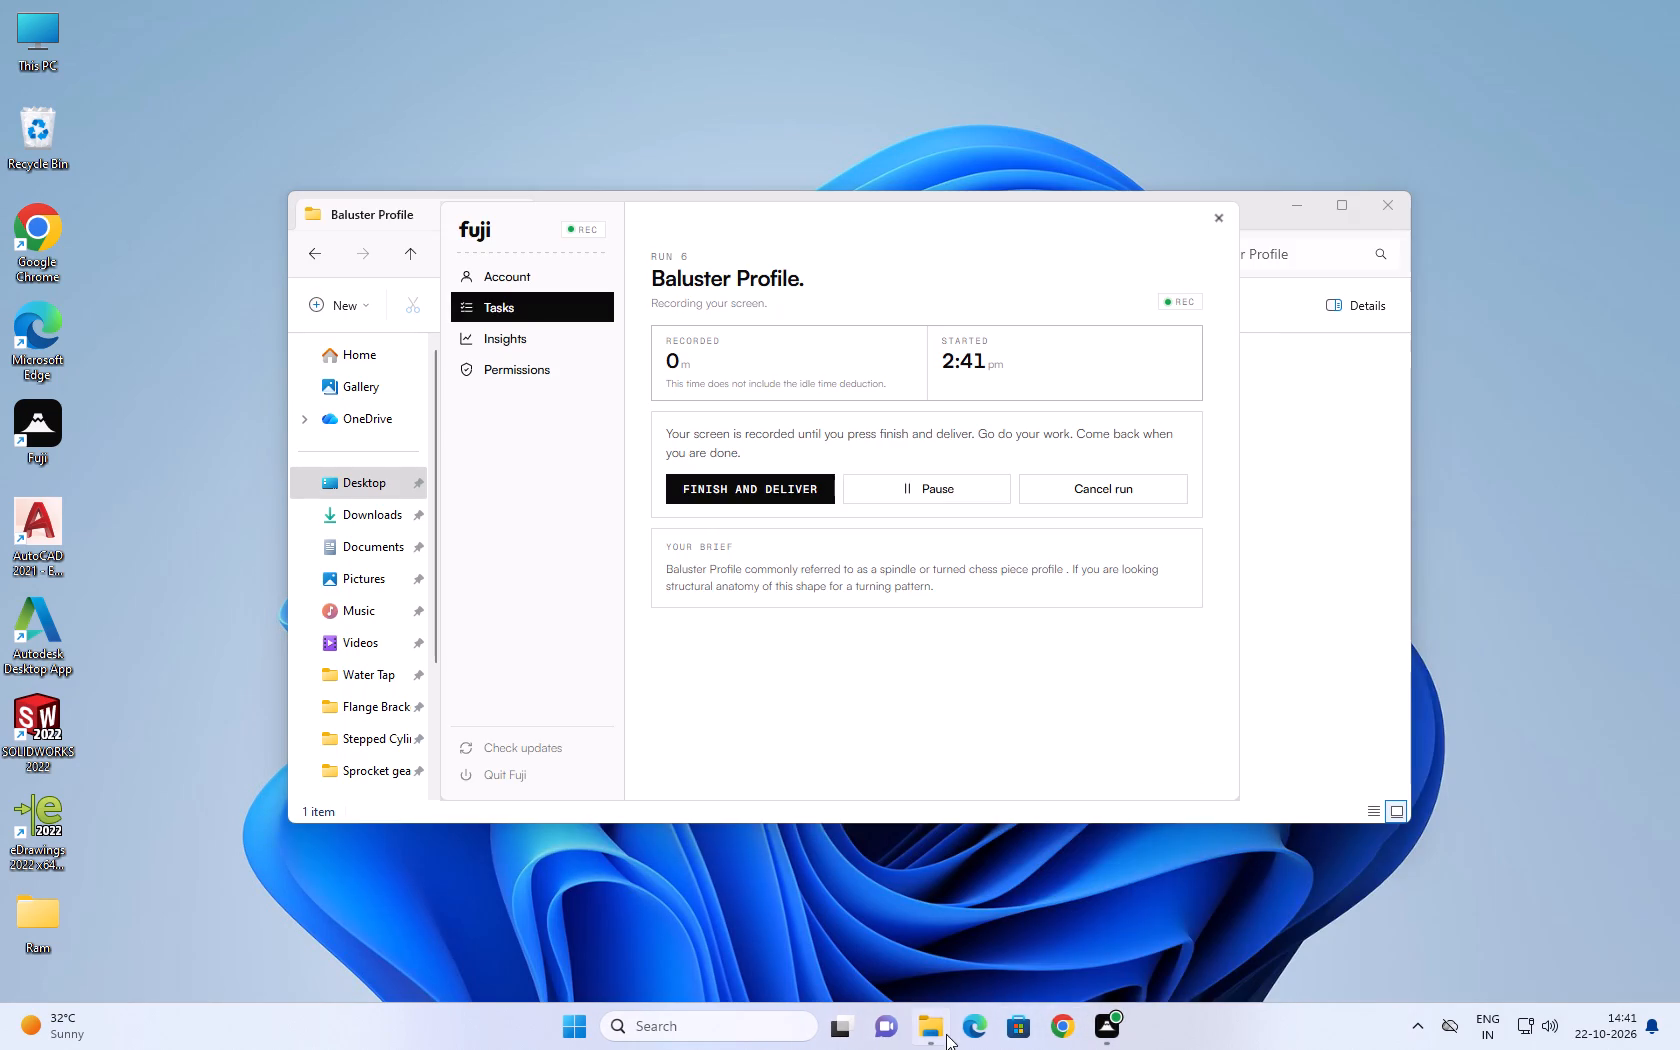
Open the Baluster Profile image from the Baluster Profile folder in Photos and minimize the folder window.
{"action": "left_click", "coordinate": [946, 1034]}
{"action": "double_click", "coordinate": [501, 440]}
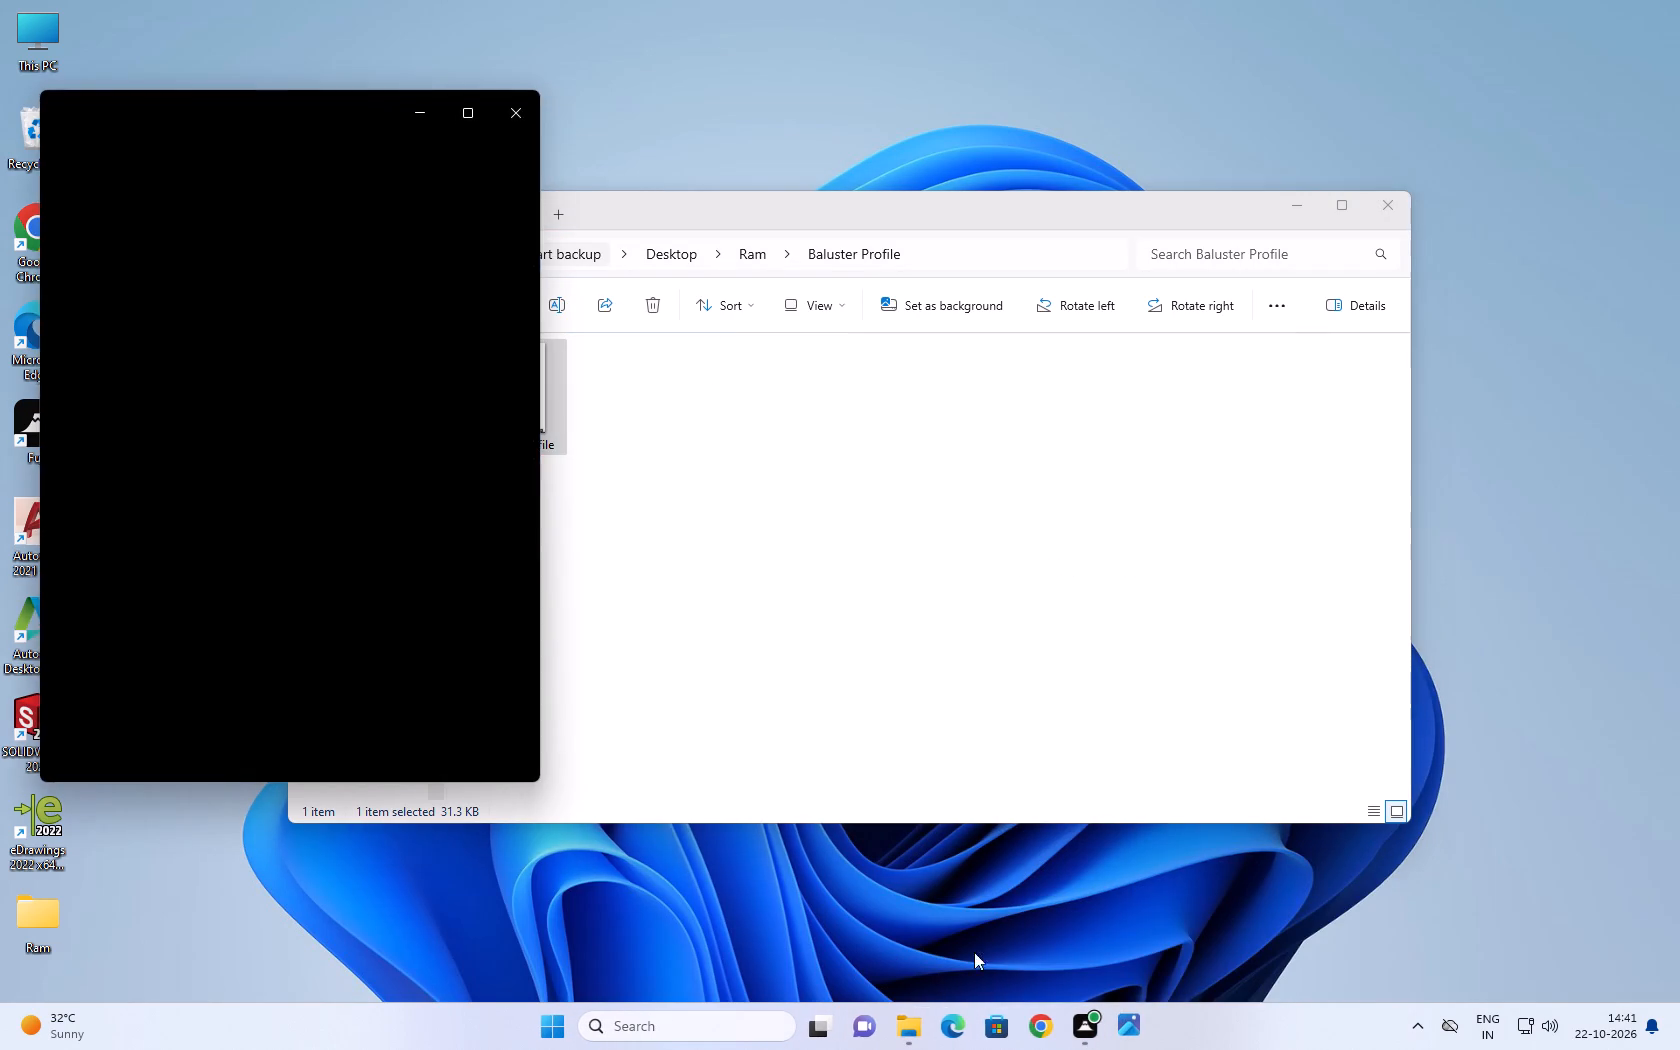
{"action": "left_click", "coordinate": [925, 1004]}
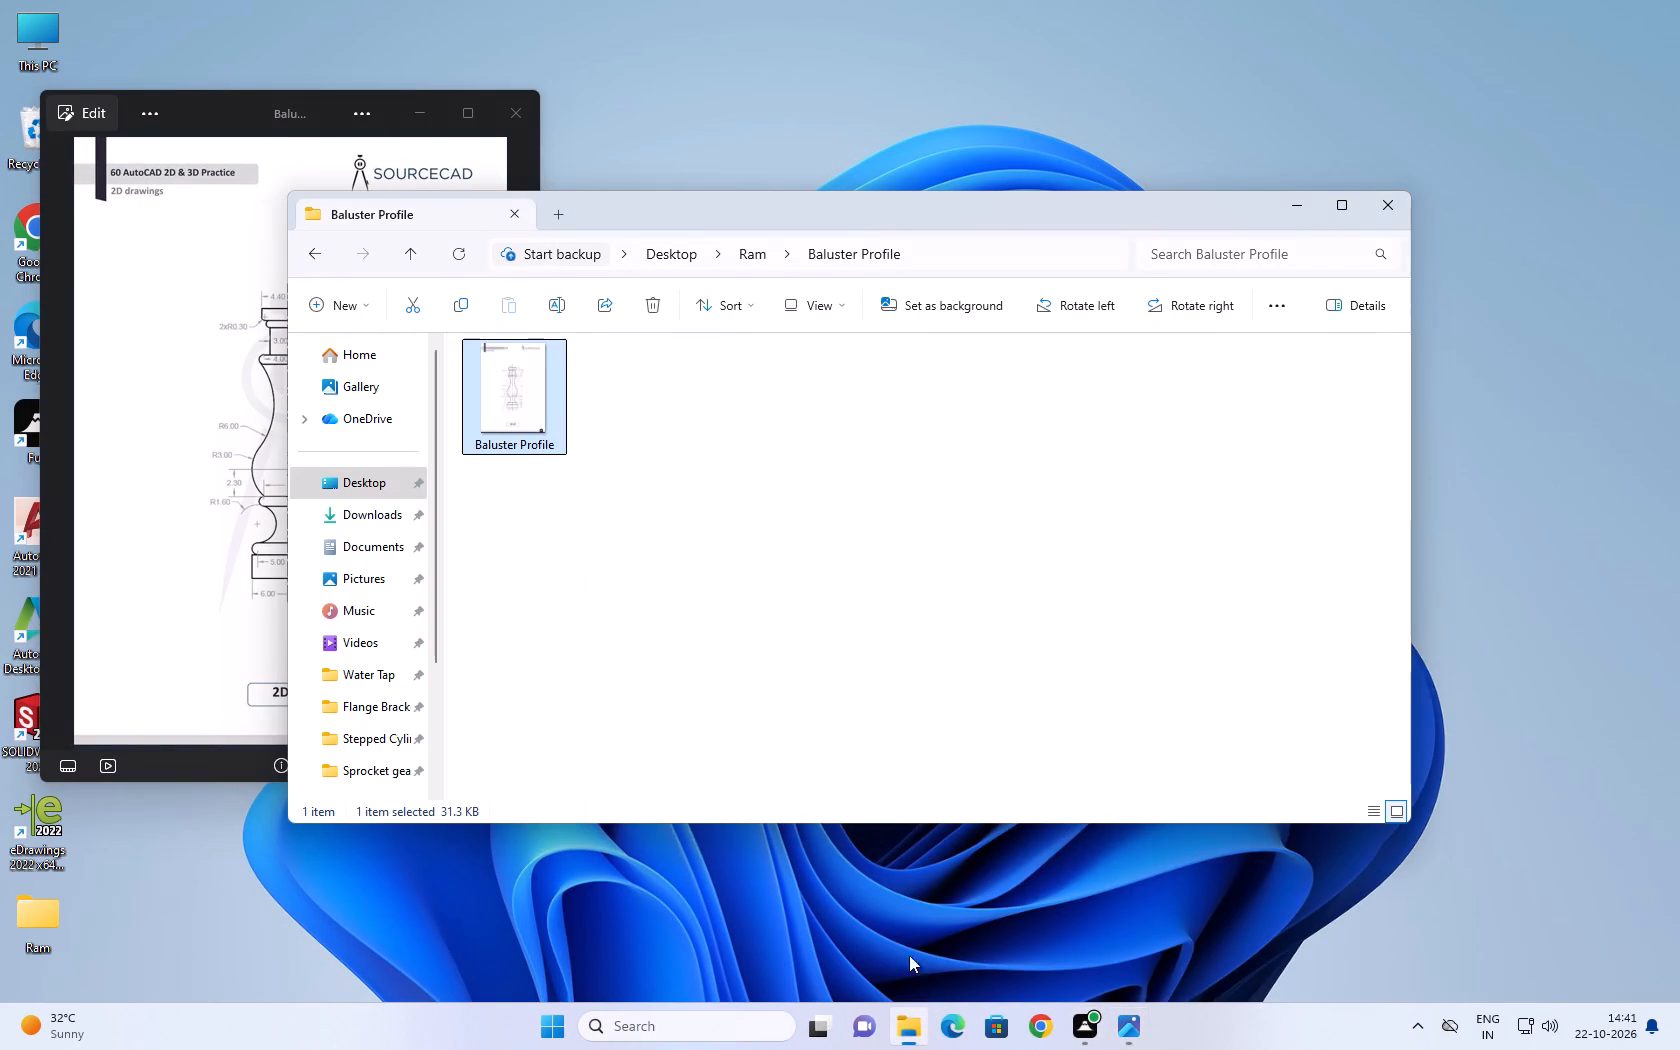
{"action": "left_click", "coordinate": [618, 886]}
{"action": "left_click", "coordinate": [1303, 201]}
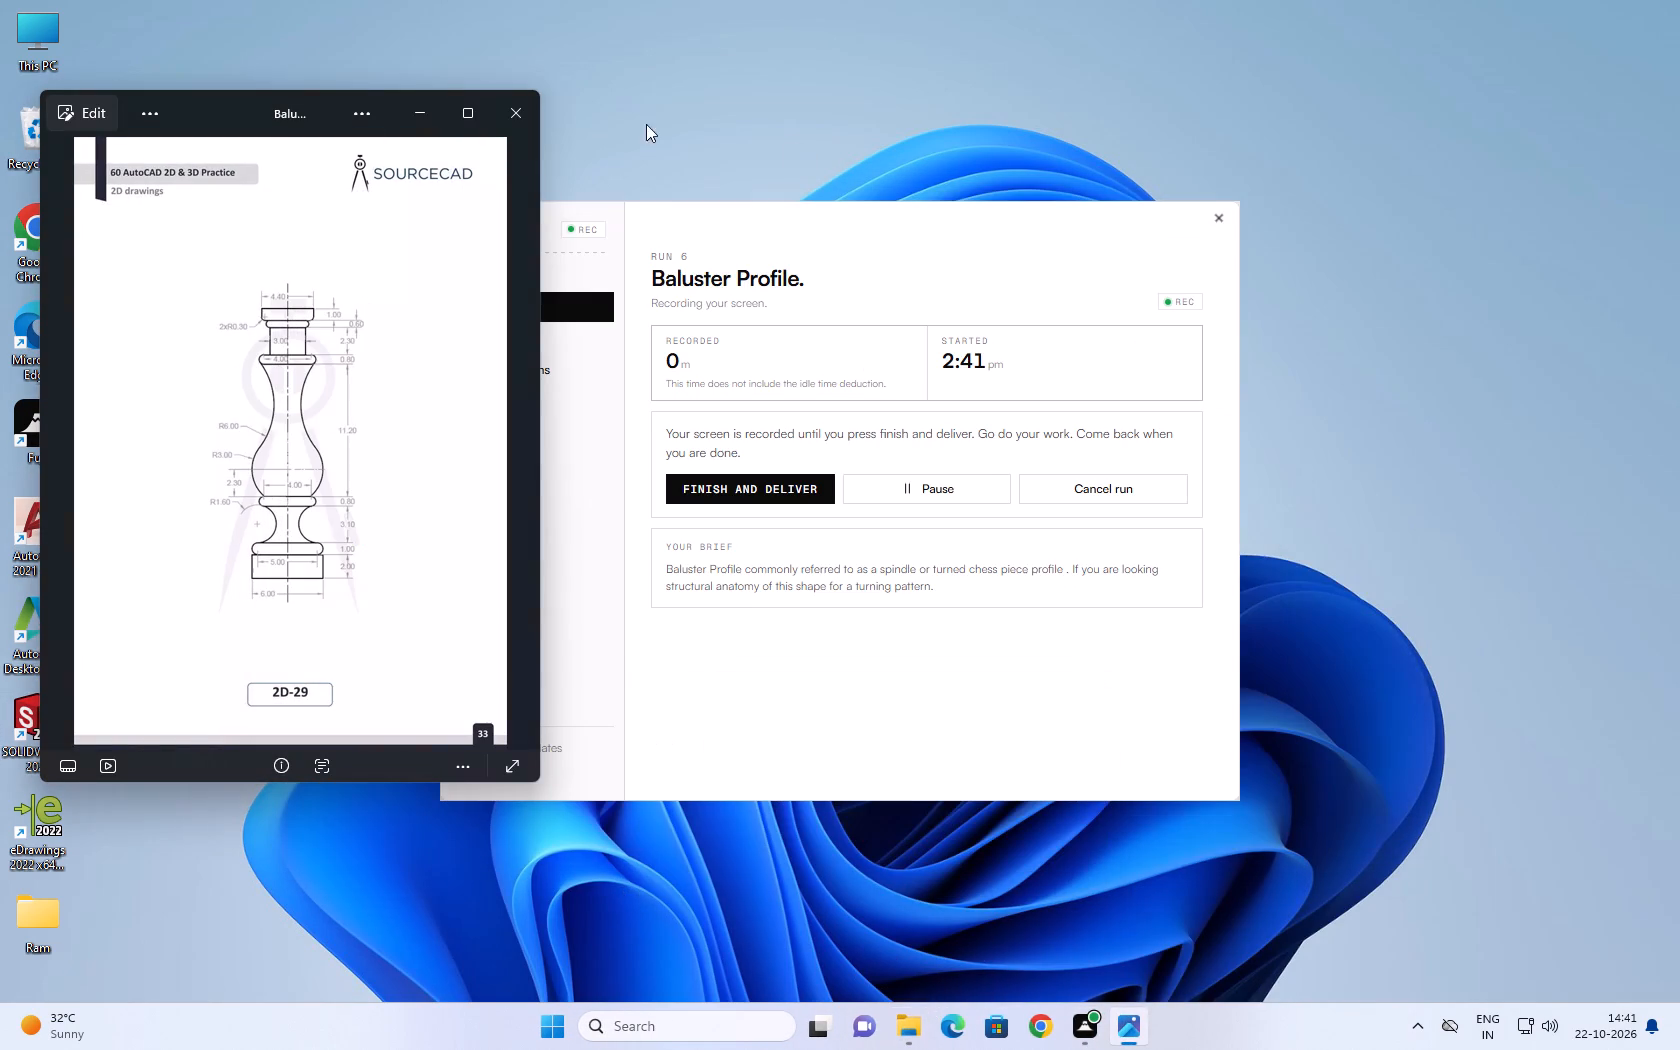
{"action": "left_click", "coordinate": [644, 111]}
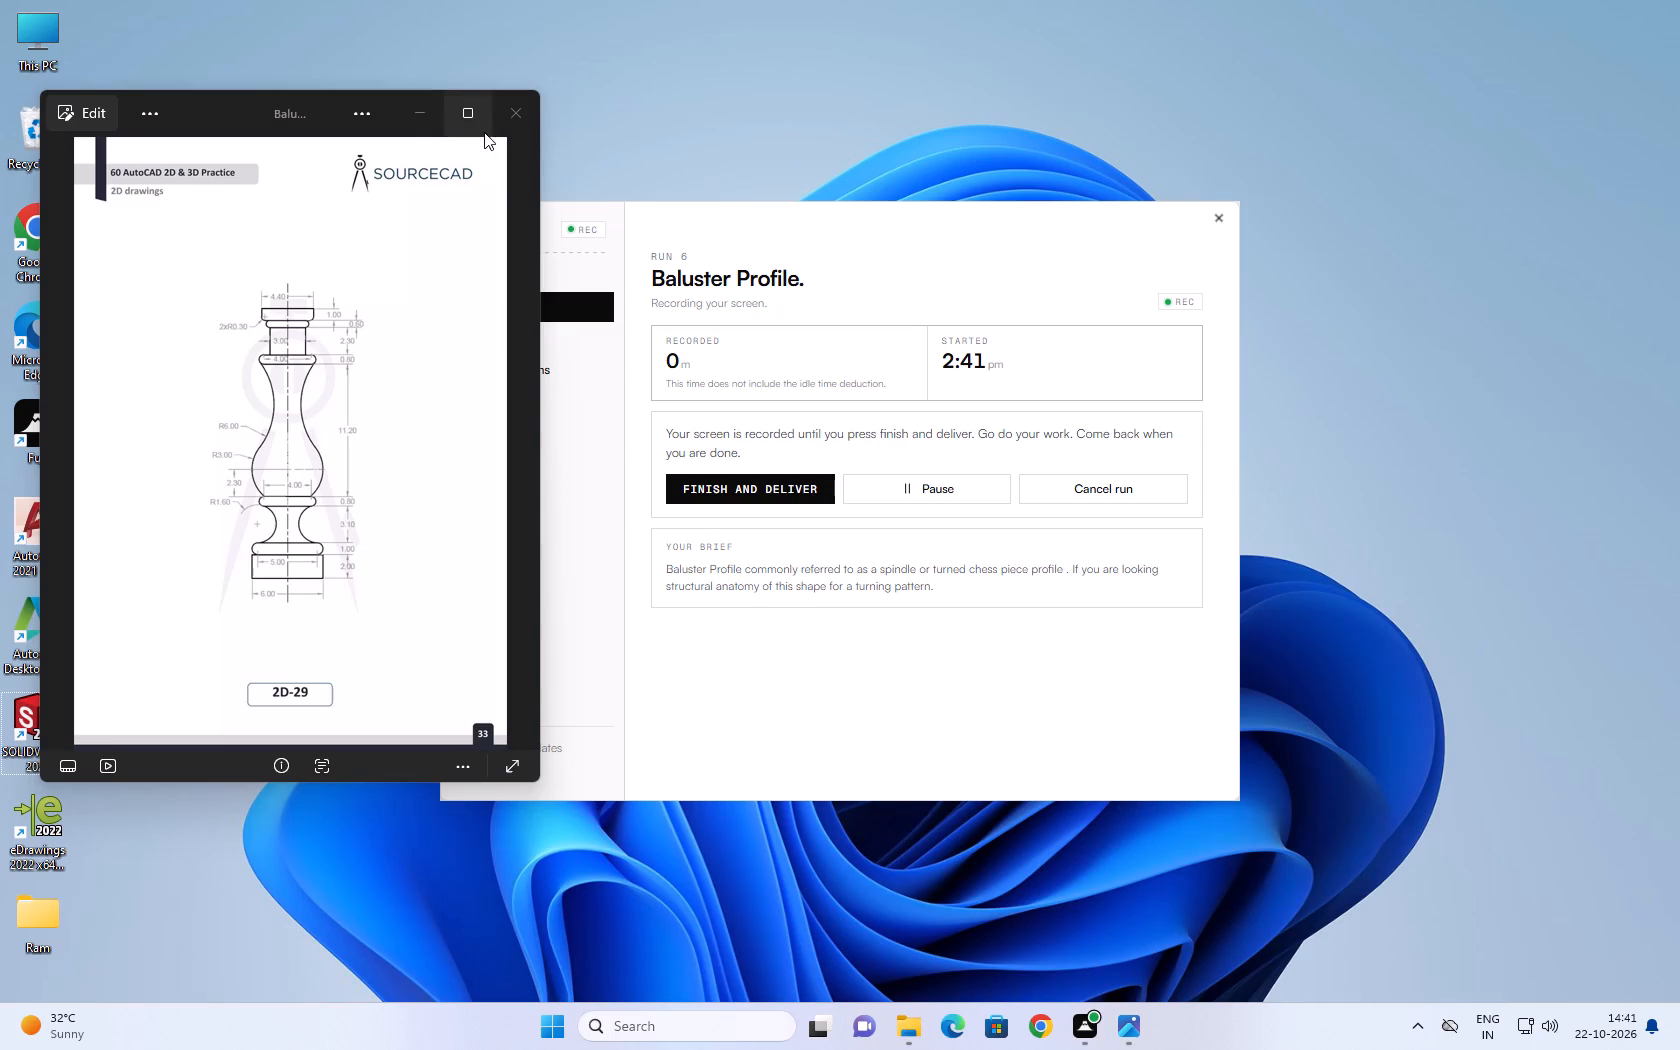
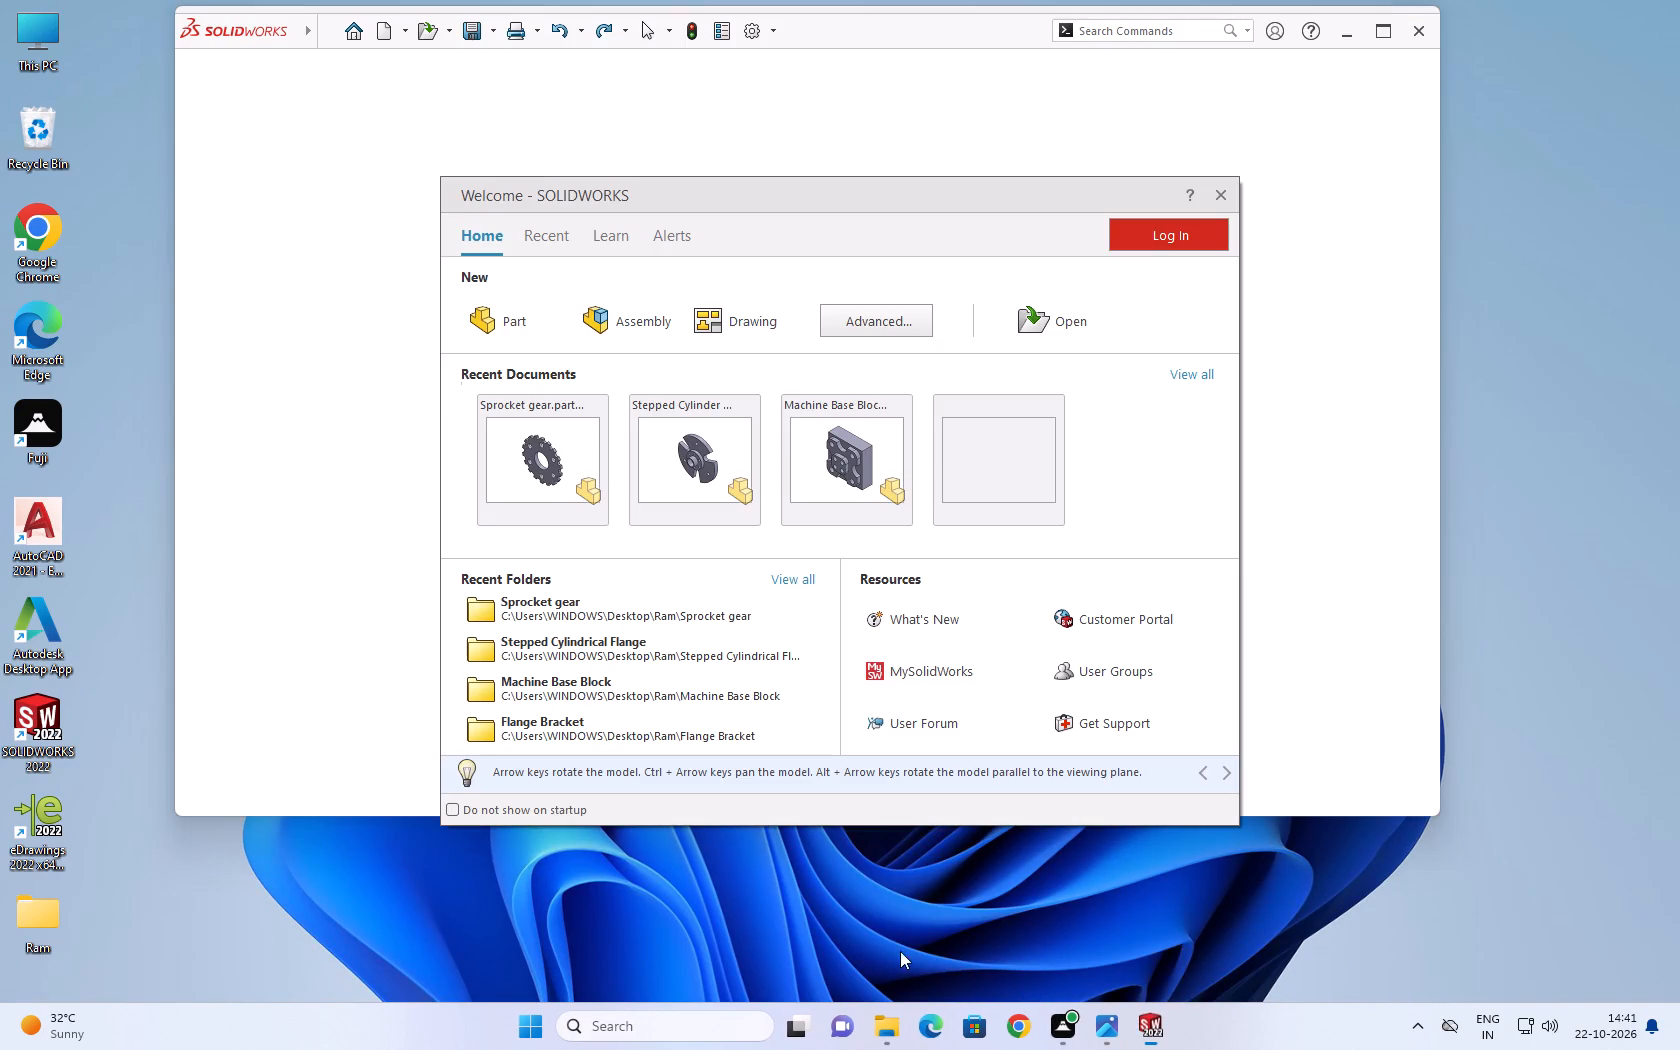
Create a new part document in SOLIDWORKS.
{"action": "left_click", "coordinate": [505, 326]}
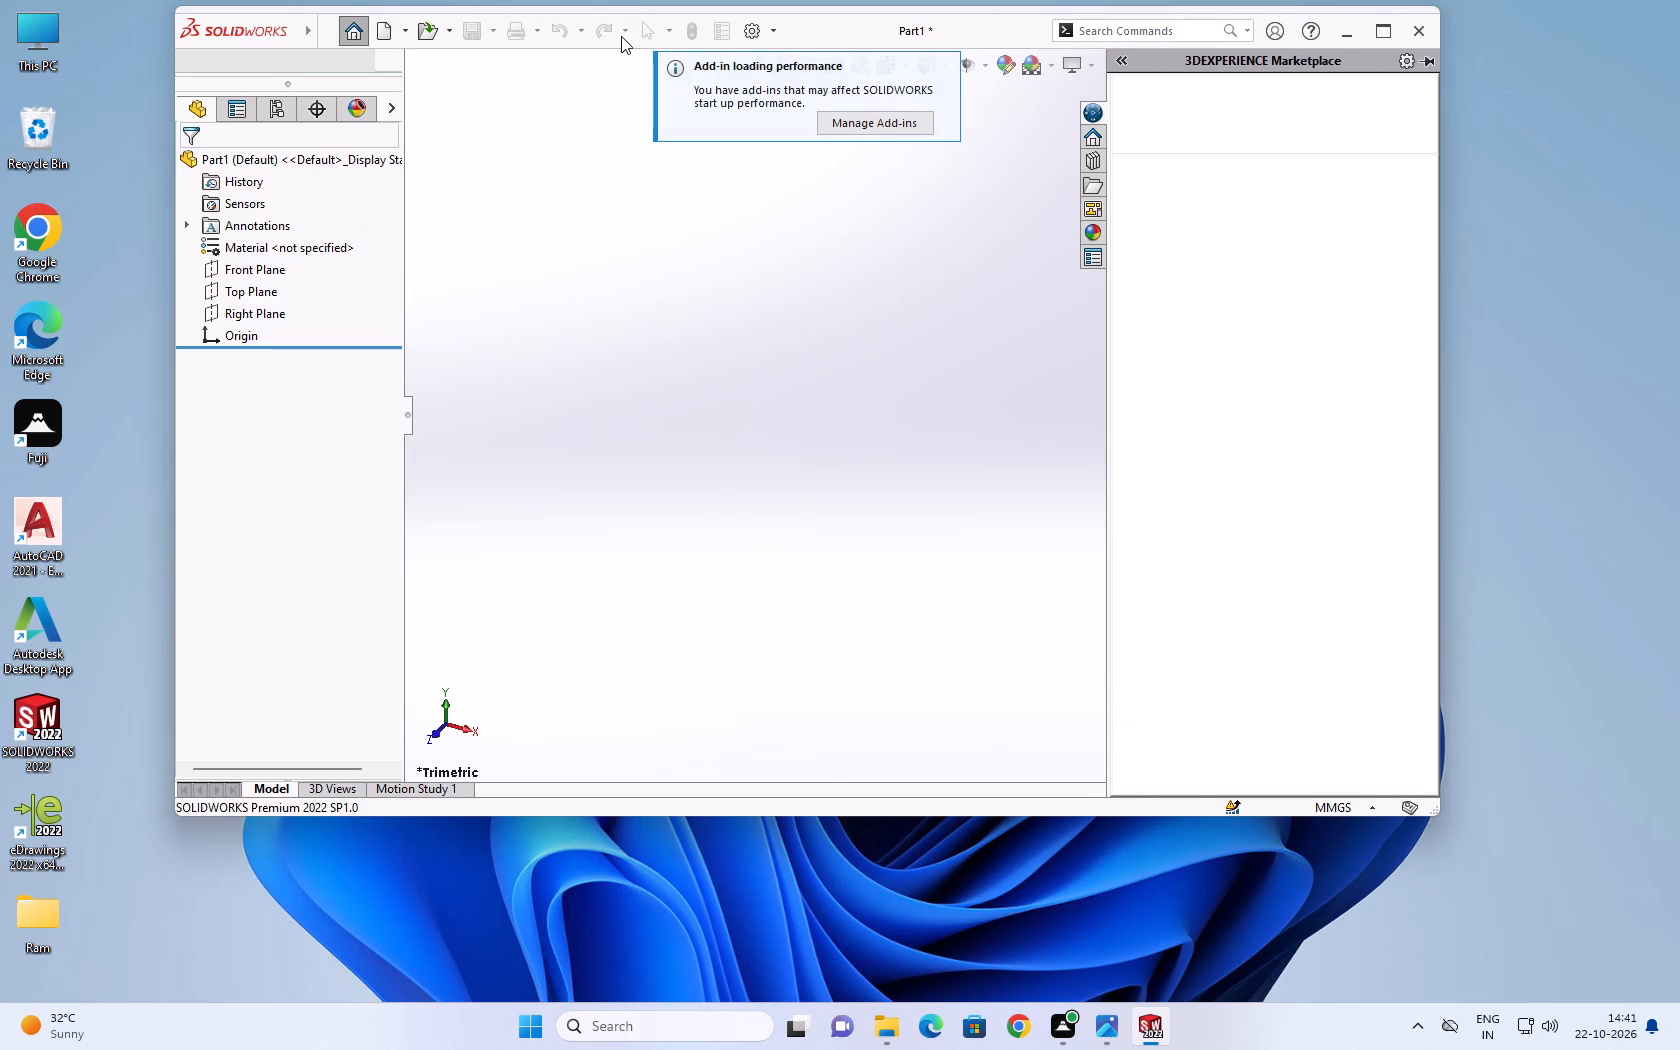
{"action": "left_click", "coordinate": [810, 252]}
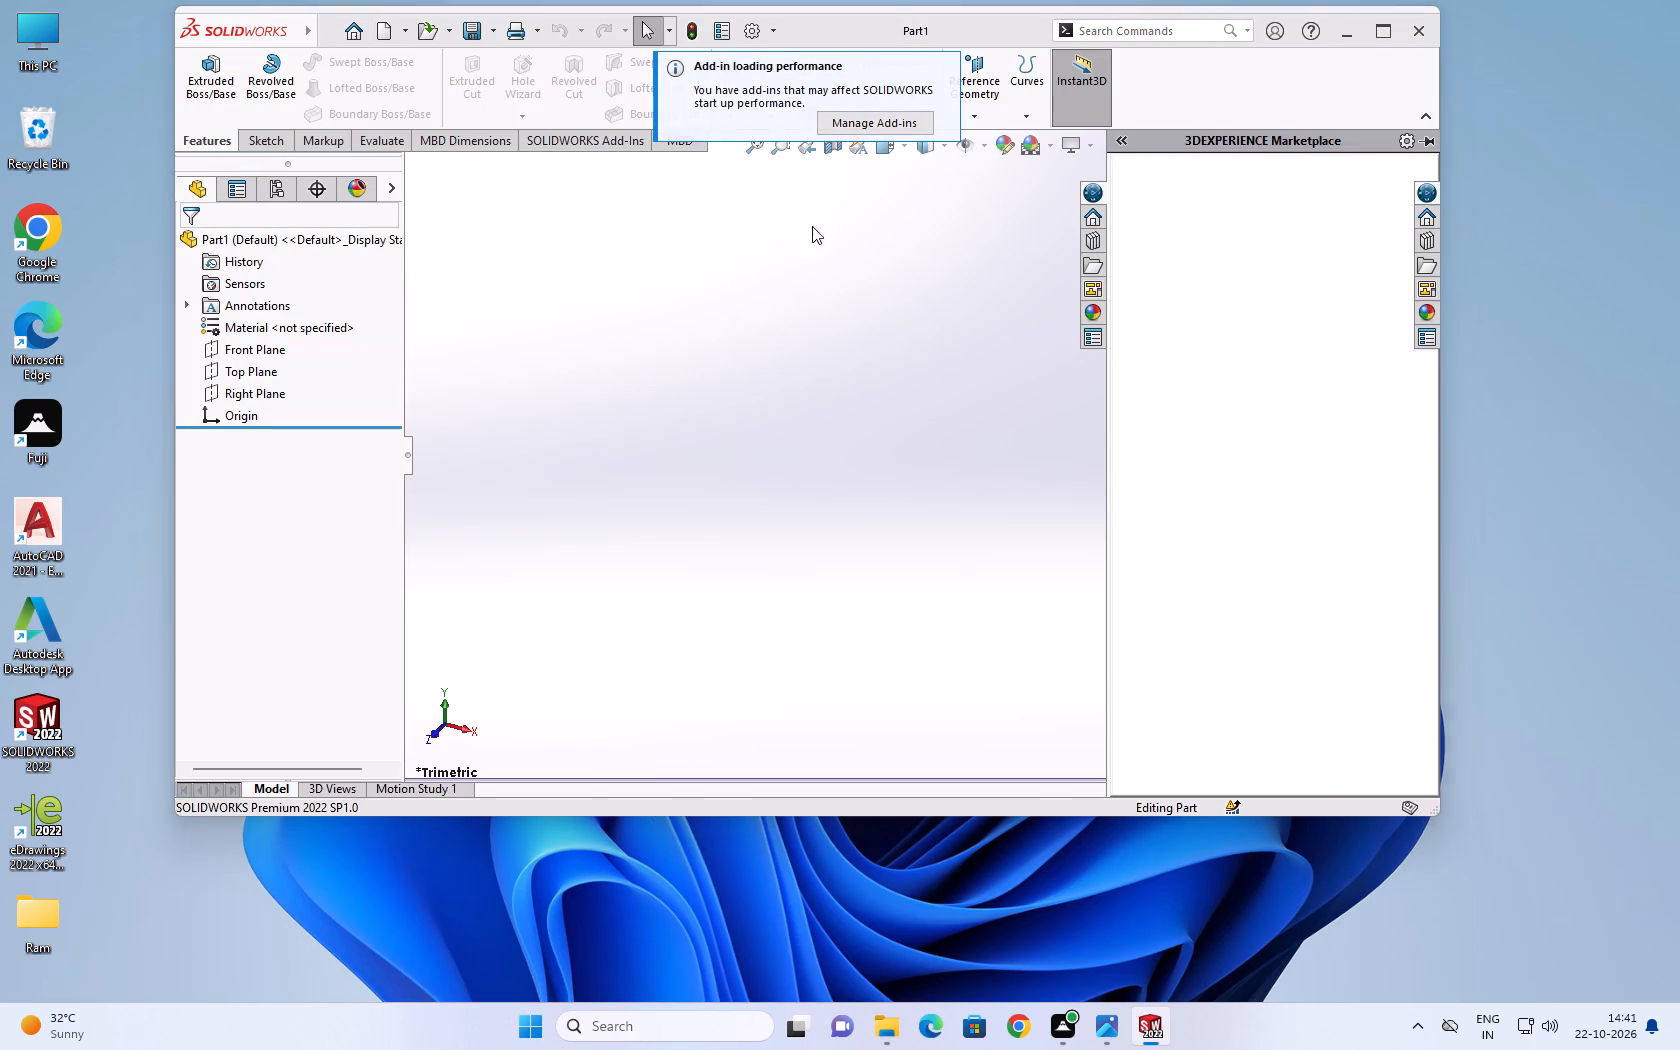
Snap the SOLIDWORKS window side by side with the Baluster Profile image.
{"action": "left_click_drag", "start_coordinate": [806, 28], "coordinate": [801, 68]}
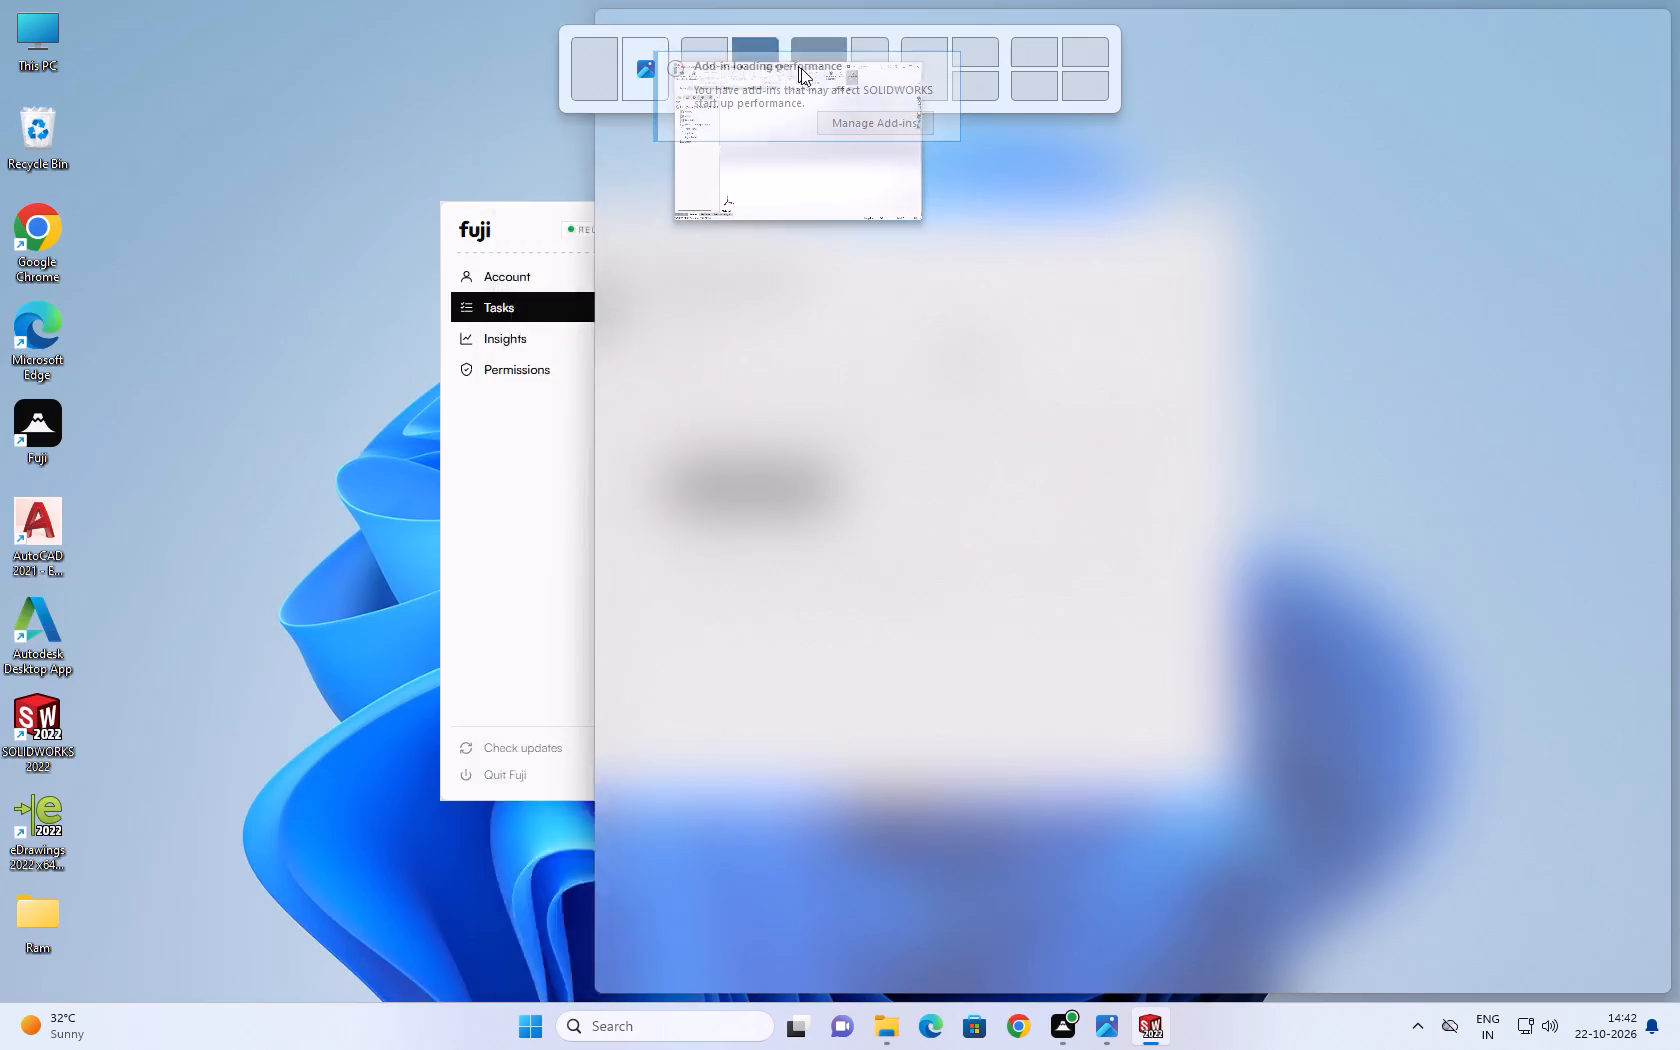
{"action": "left_click_drag", "start_coordinate": [801, 68], "coordinate": [817, 80]}
{"action": "left_click", "coordinate": [1349, 335]}
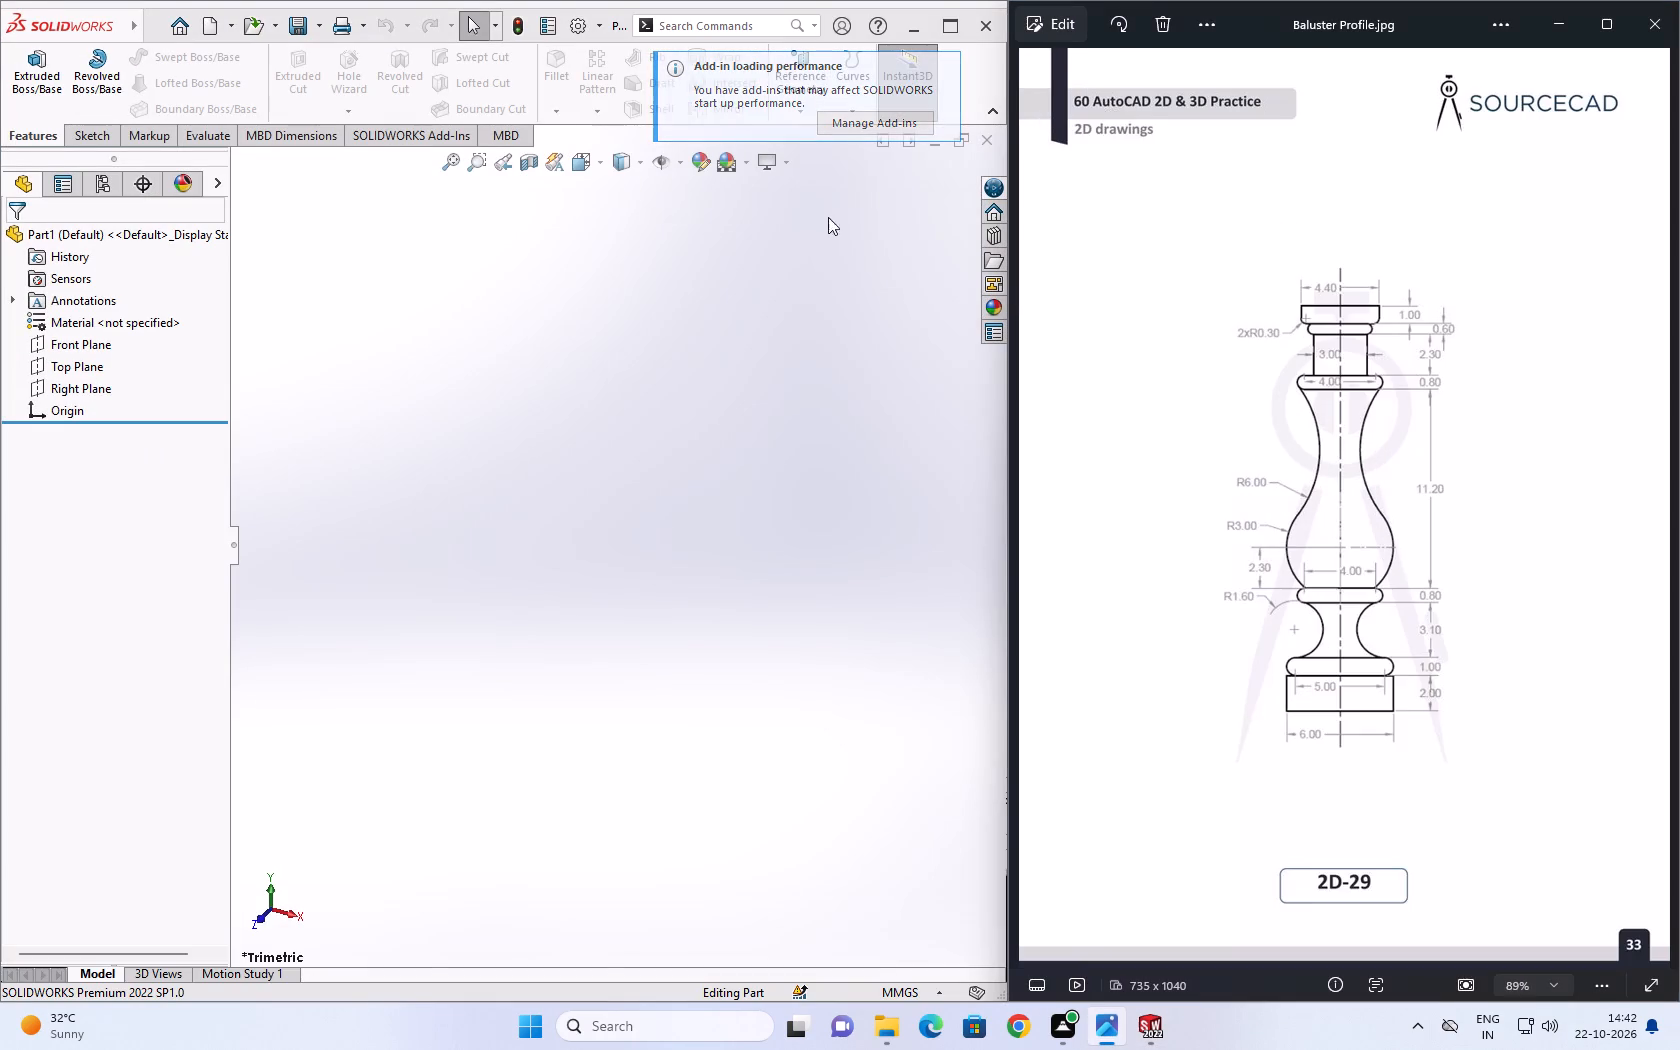
{"action": "key", "text": "Escape"}
{"action": "key", "text": "Escape"}
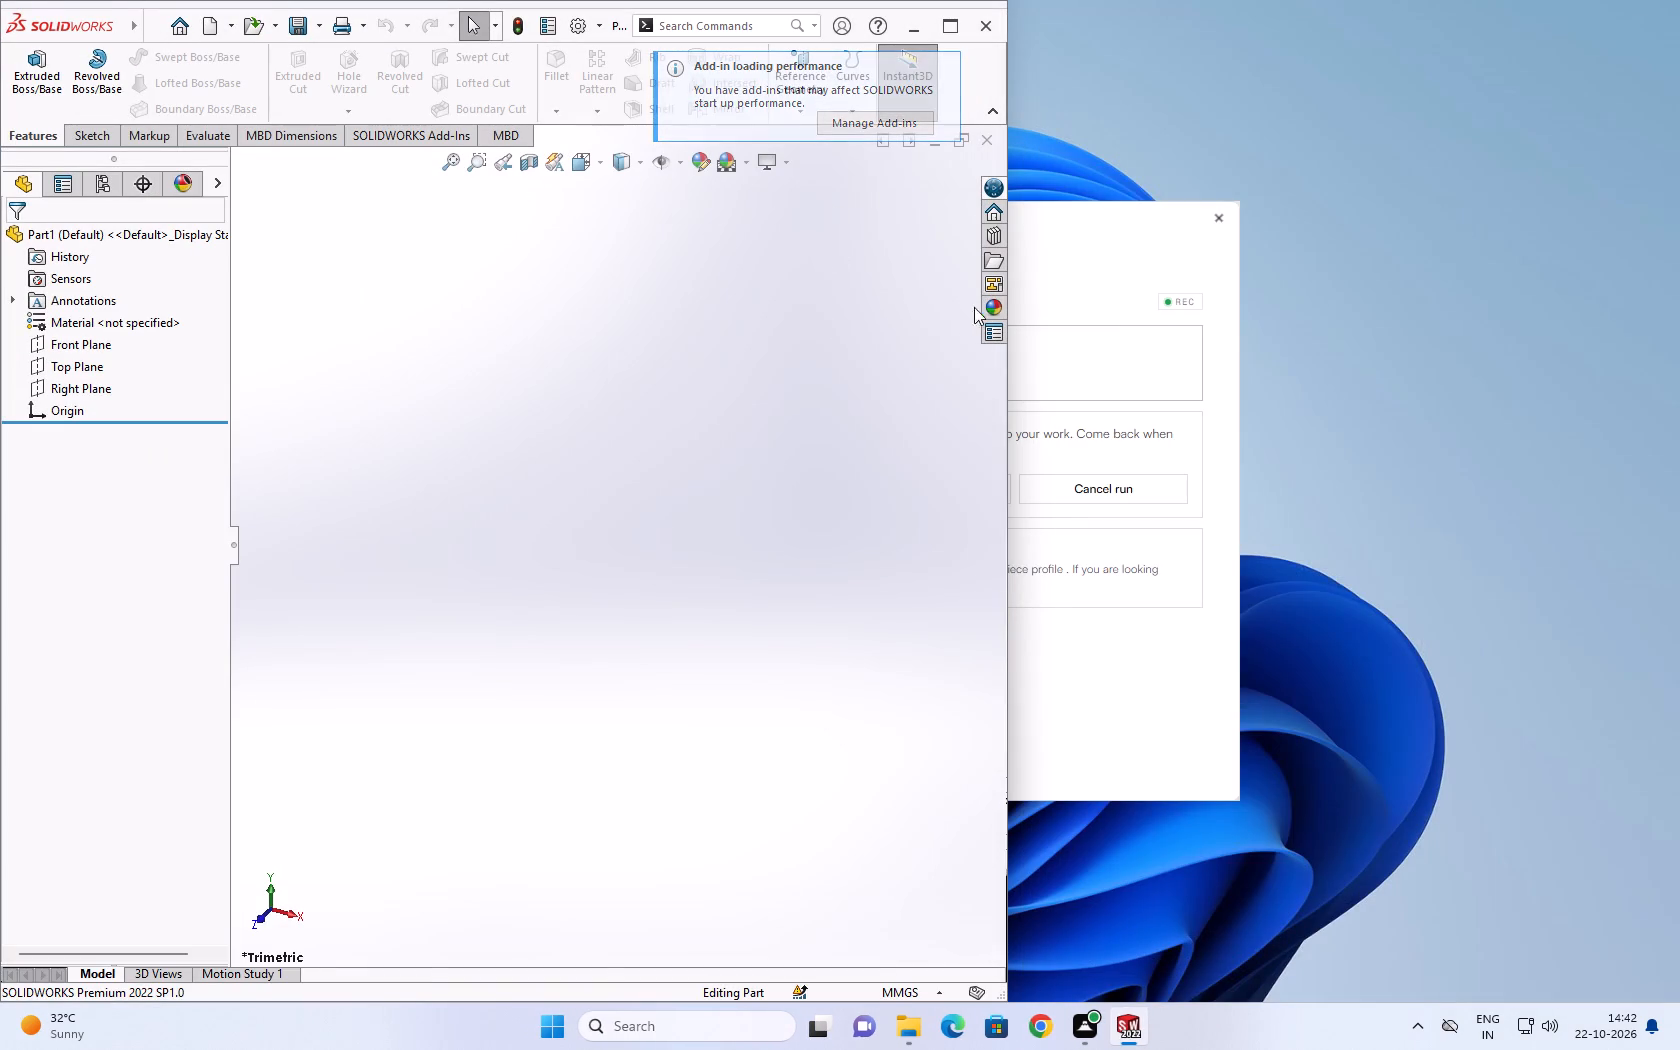
Reopen the Baluster Profile image from its folder, snapped beside SOLIDWORKS, and widen the SOLIDWORKS side of the split.
{"action": "left_click", "coordinate": [915, 1024]}
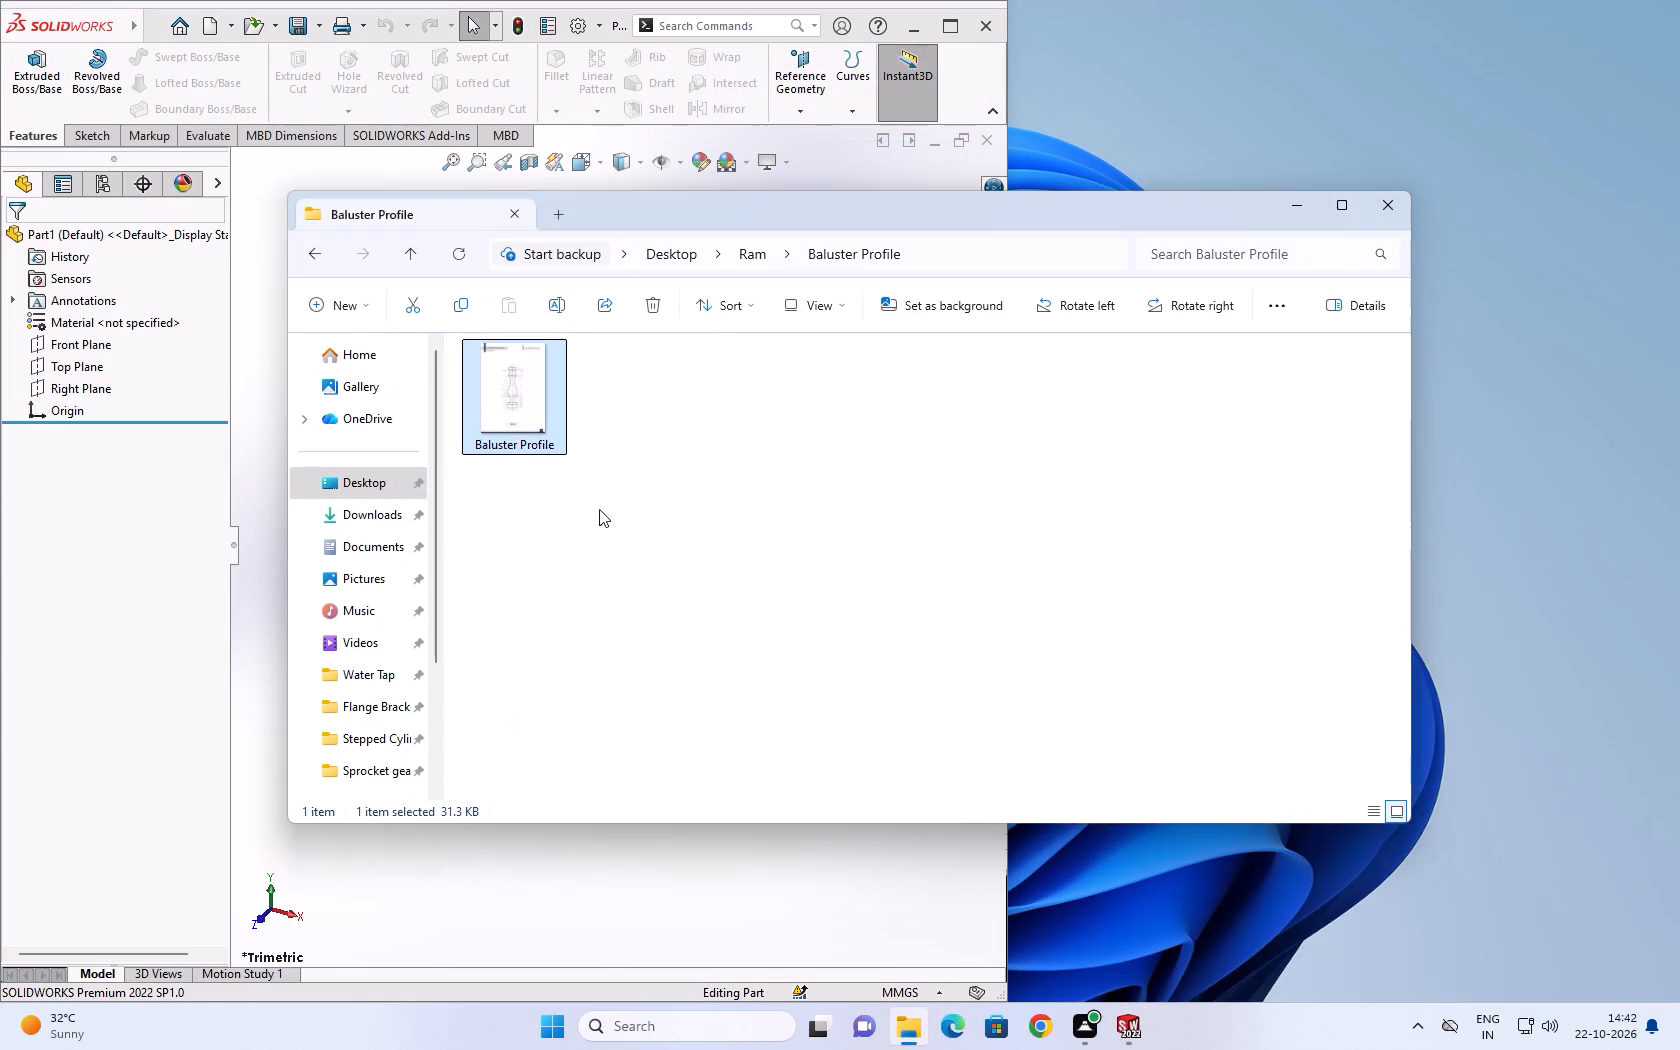
{"action": "double_click", "coordinate": [539, 419]}
{"action": "left_click", "coordinate": [742, 861]}
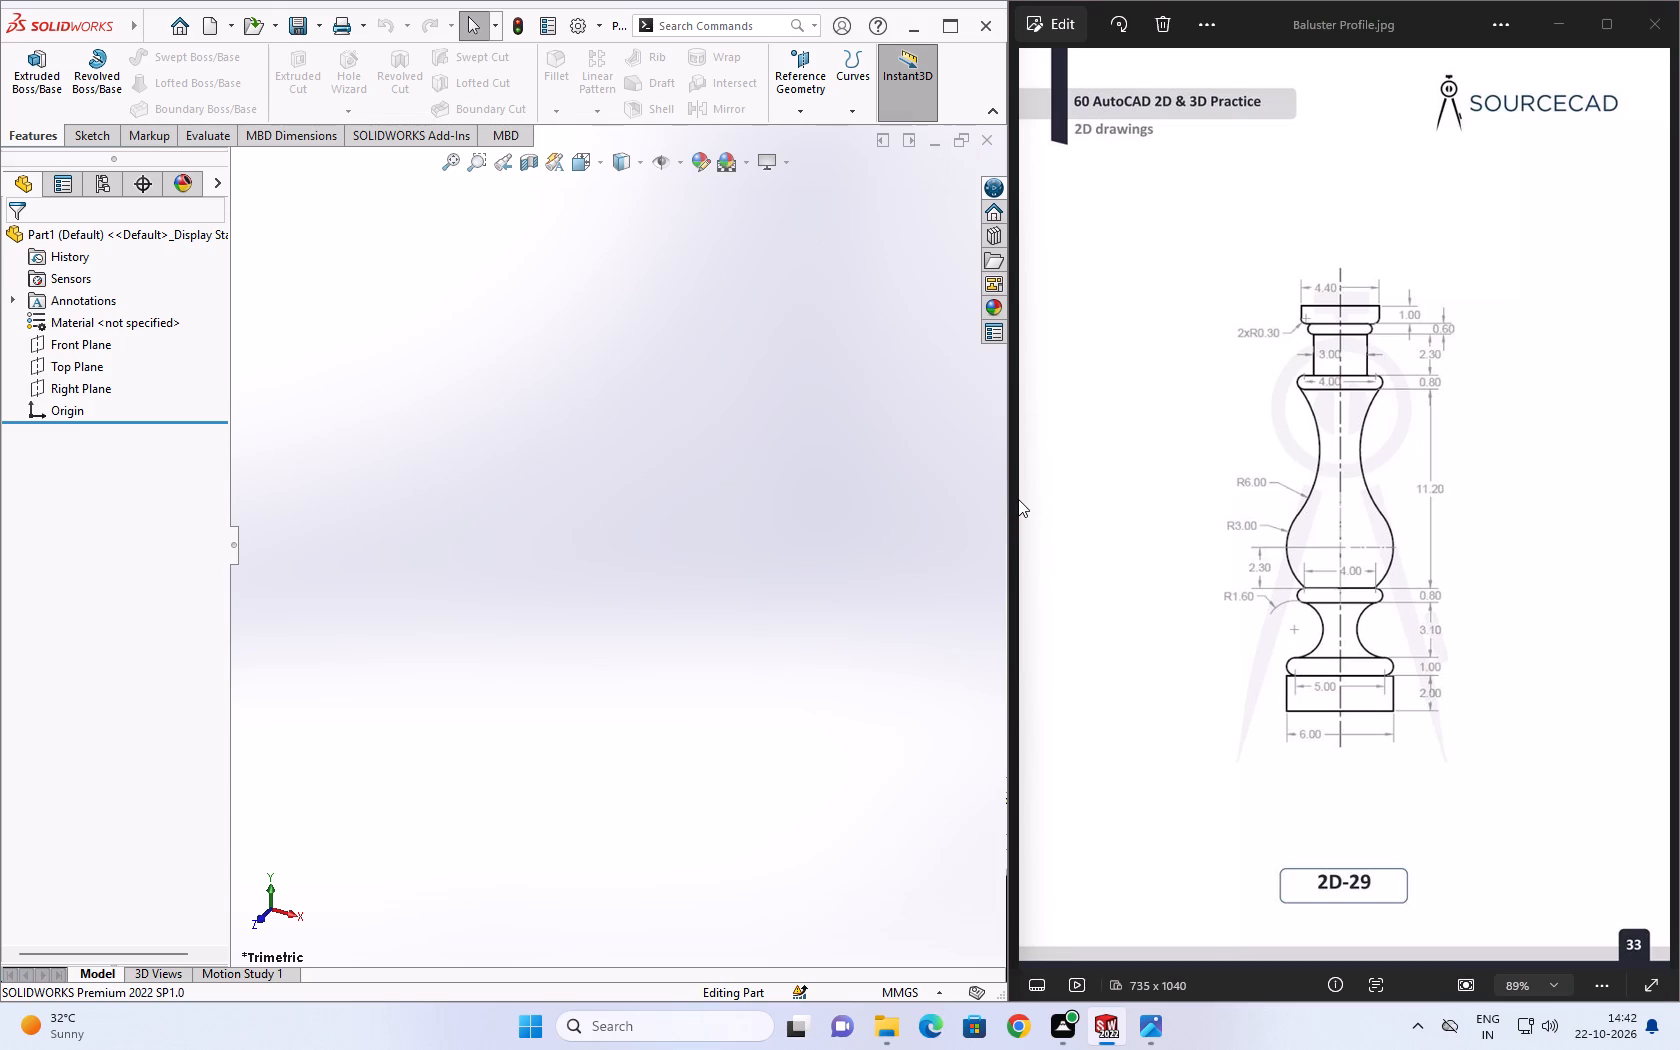
{"action": "left_click_drag", "start_coordinate": [1008, 490], "coordinate": [1026, 489]}
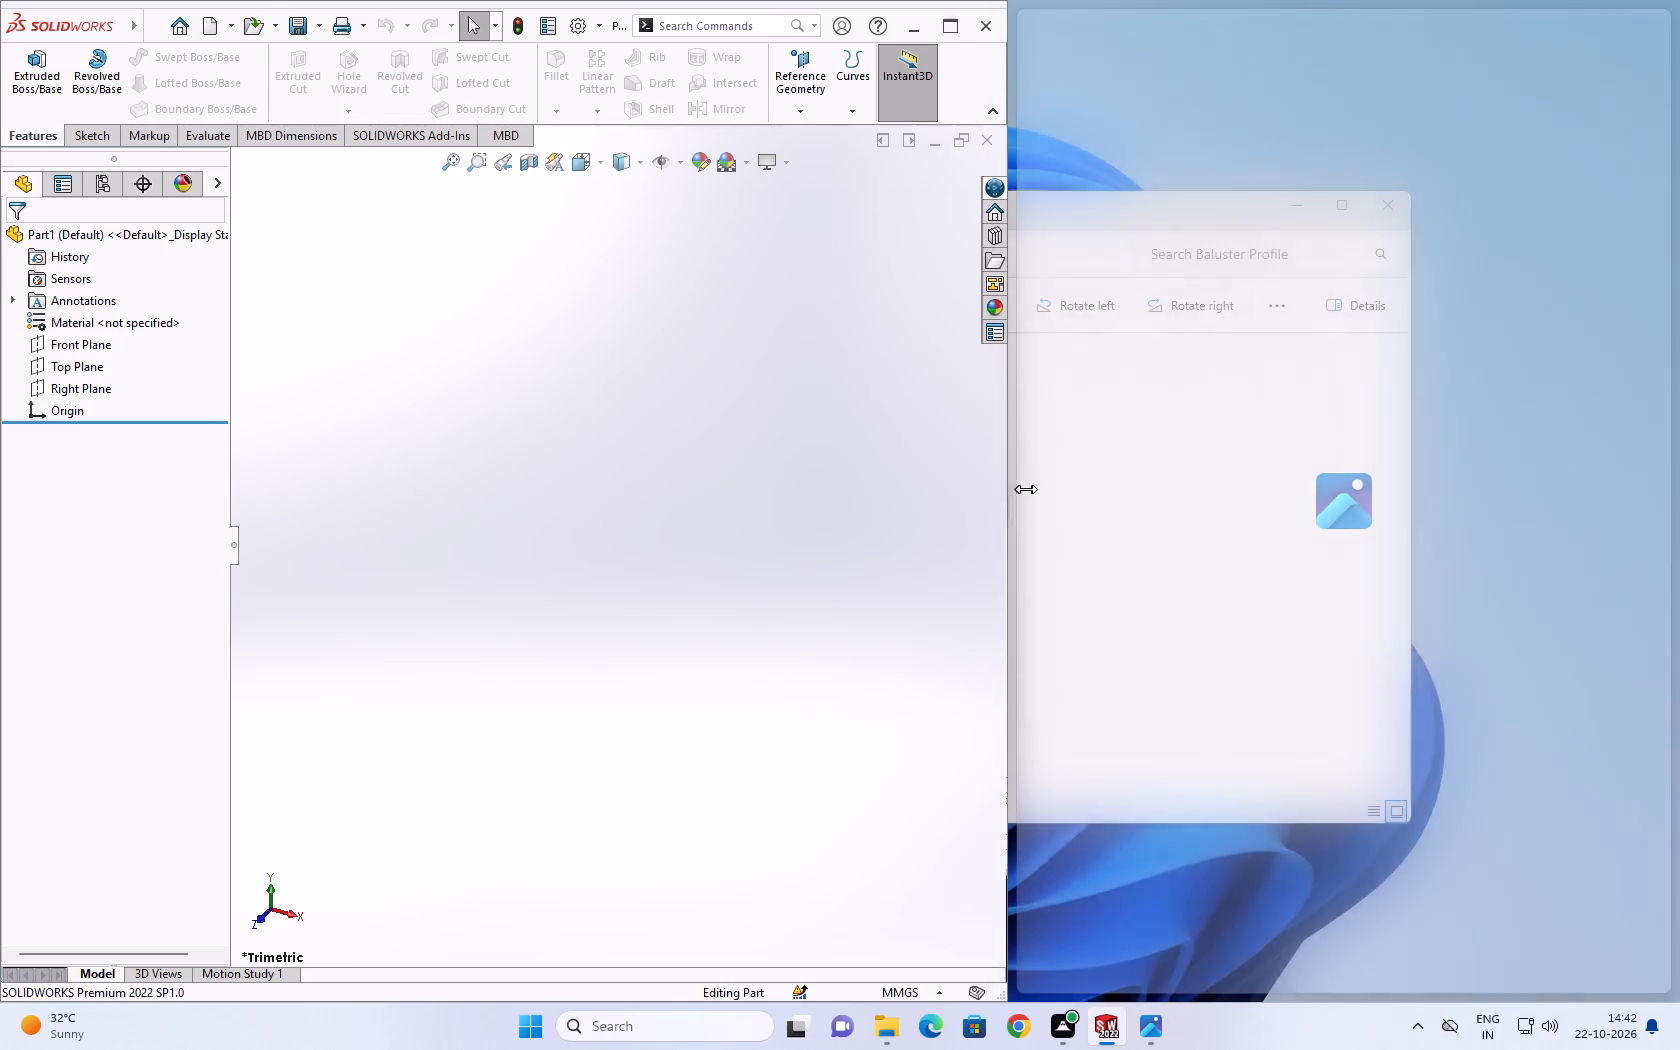
{"action": "left_click_drag", "start_coordinate": [1026, 489], "coordinate": [1193, 544]}
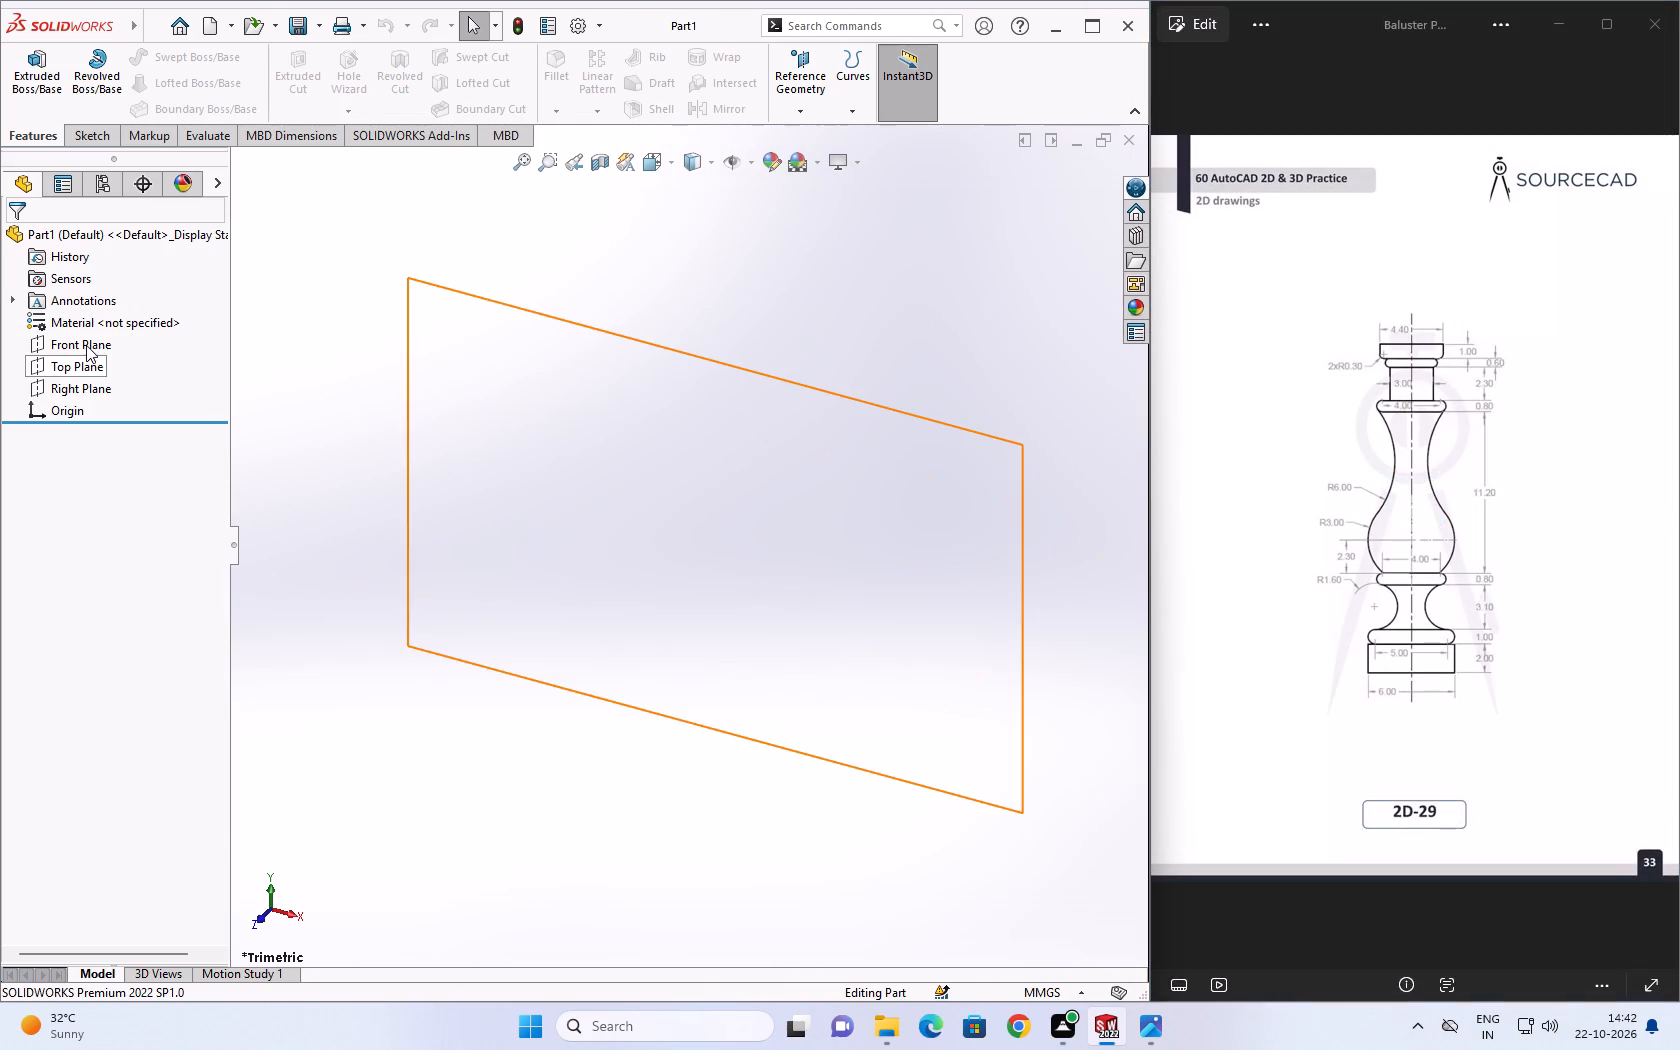
Start a sketch on the Front Plane and draw a vertical centerline about 93 mm long upward from the origin.
{"action": "left_click", "coordinate": [86, 345]}
{"action": "left_click", "coordinate": [188, 315]}
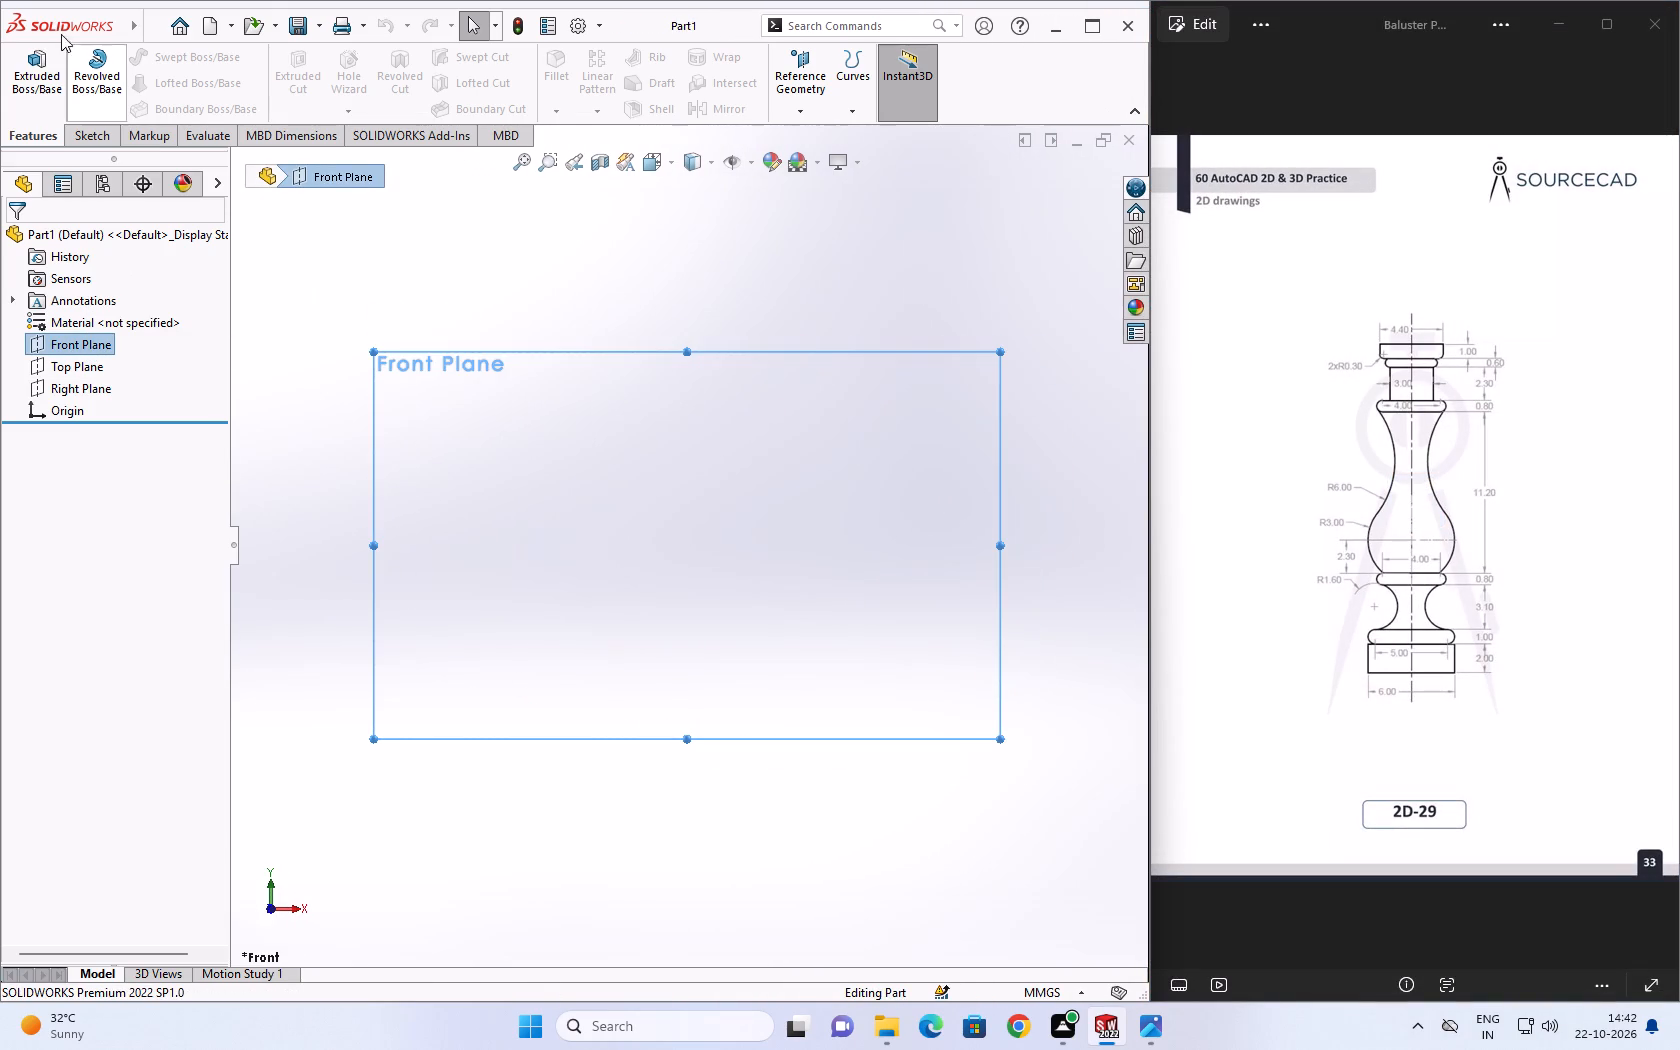
{"action": "left_click", "coordinate": [86, 126]}
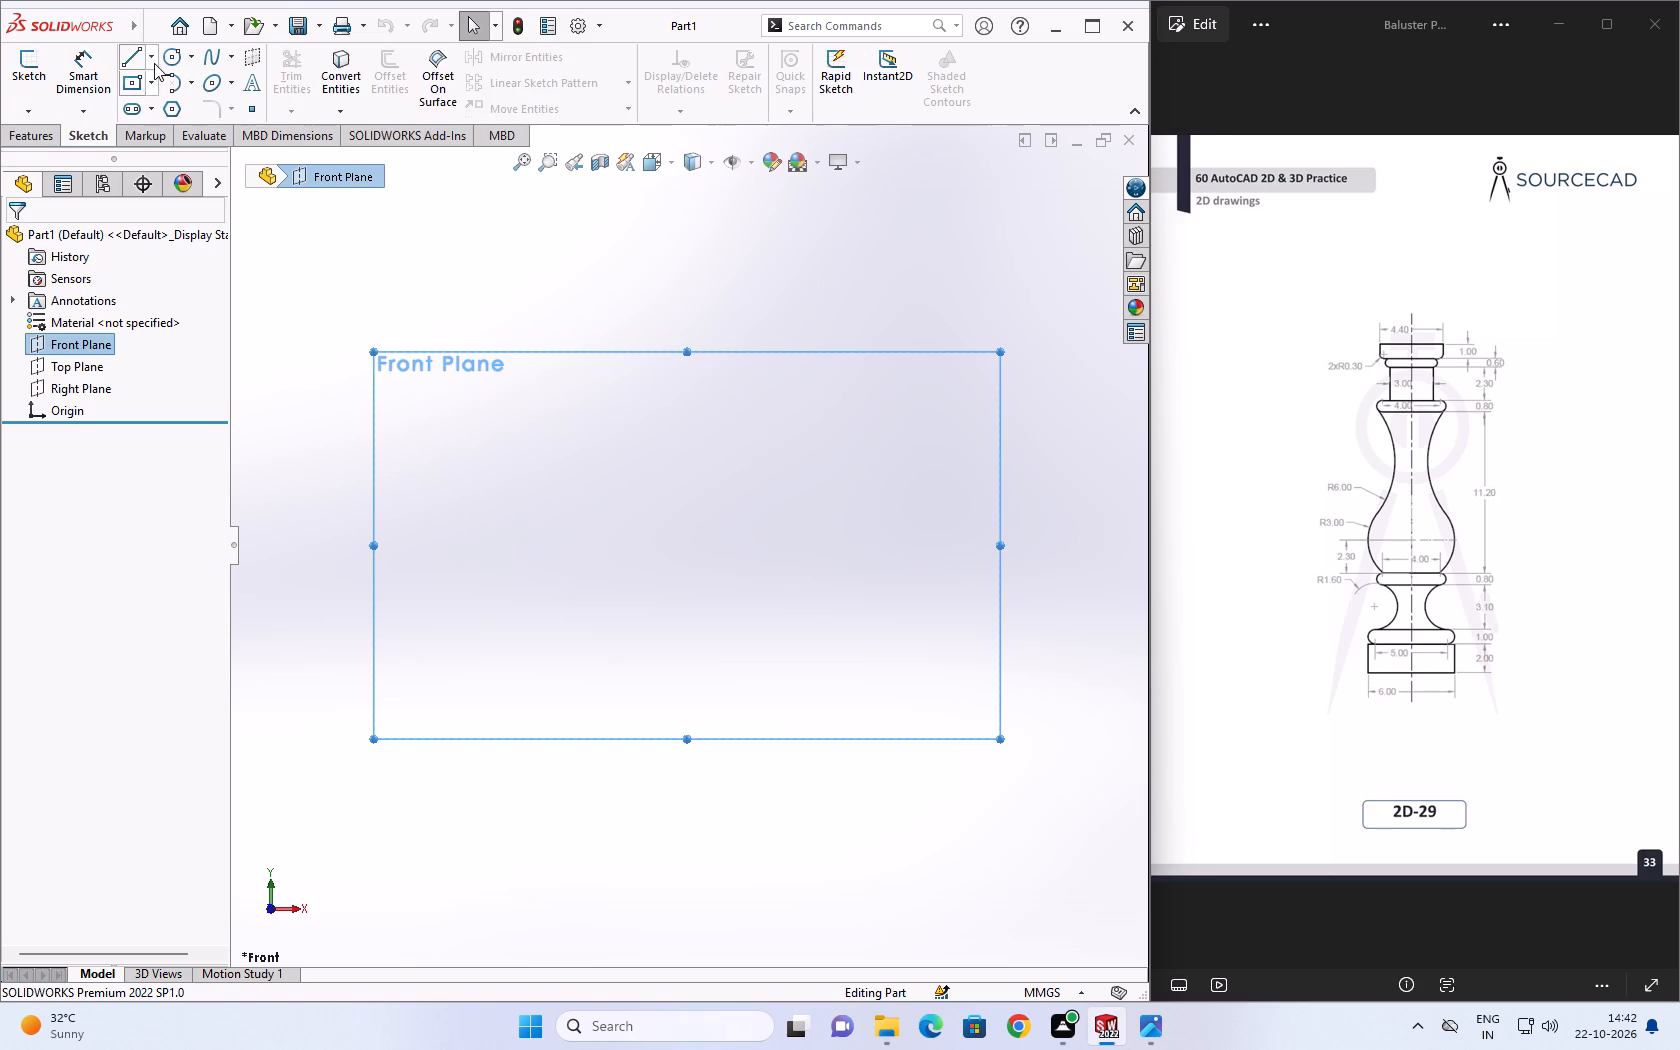
{"action": "left_click", "coordinate": [154, 63]}
{"action": "left_click", "coordinate": [171, 113]}
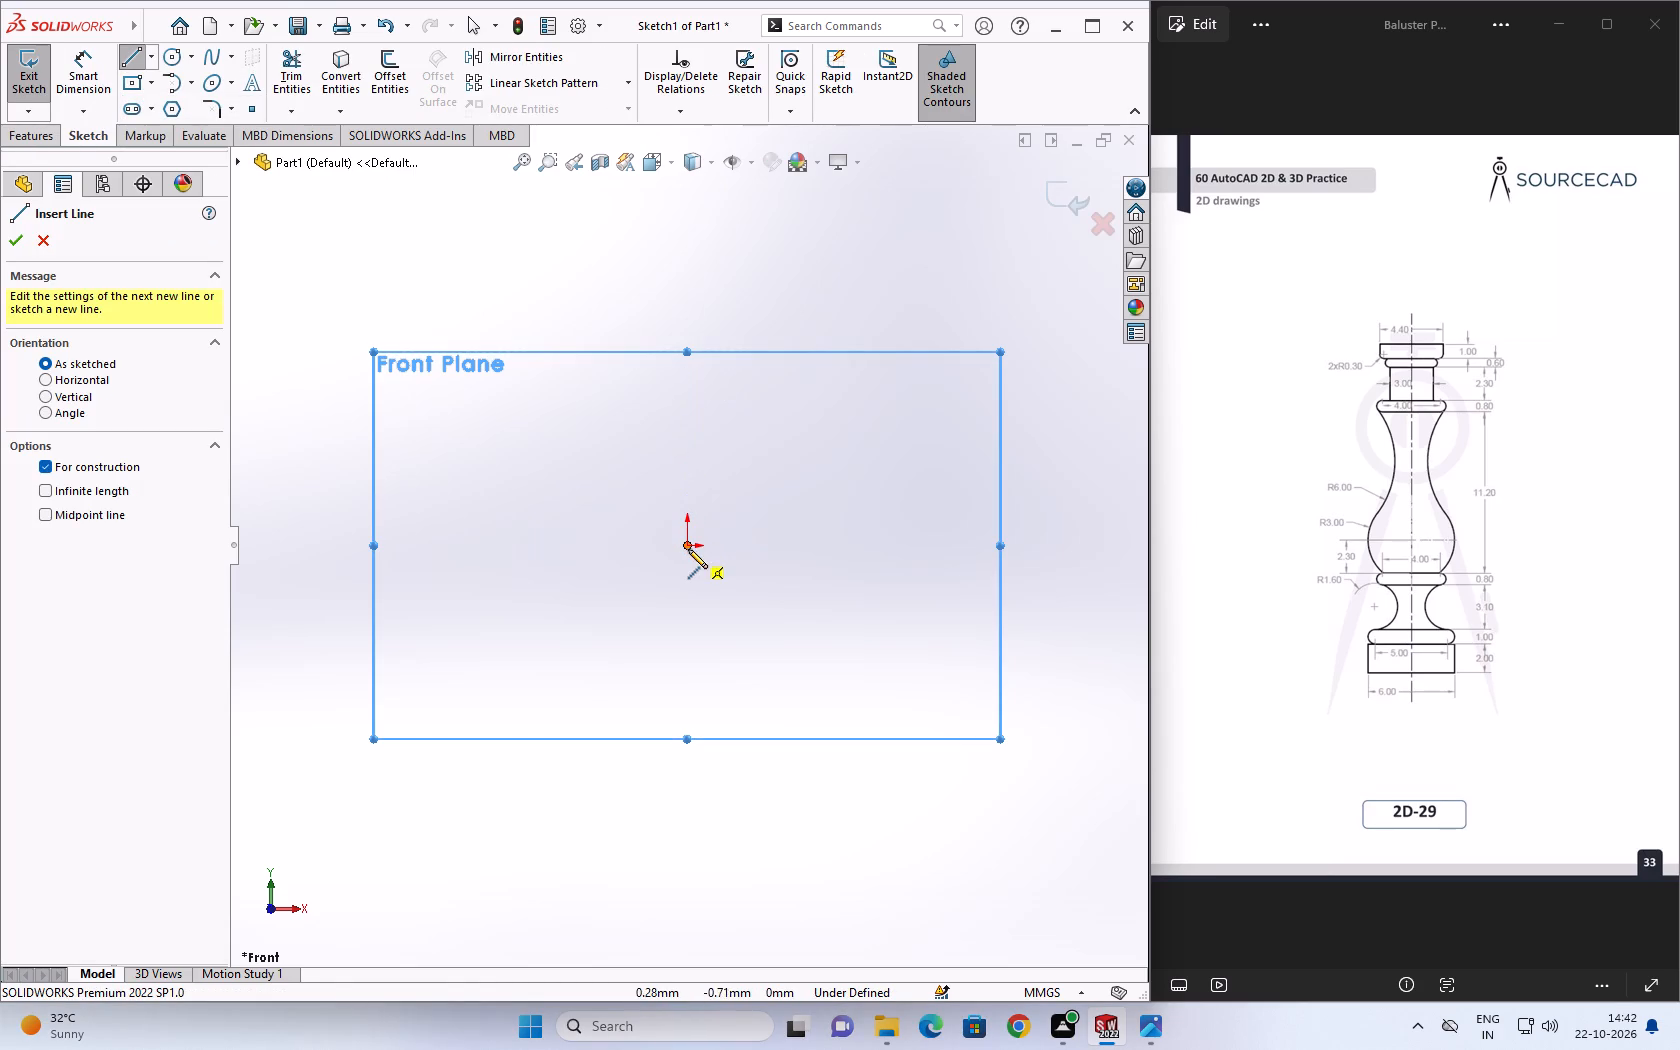
{"action": "left_click", "coordinate": [689, 550]}
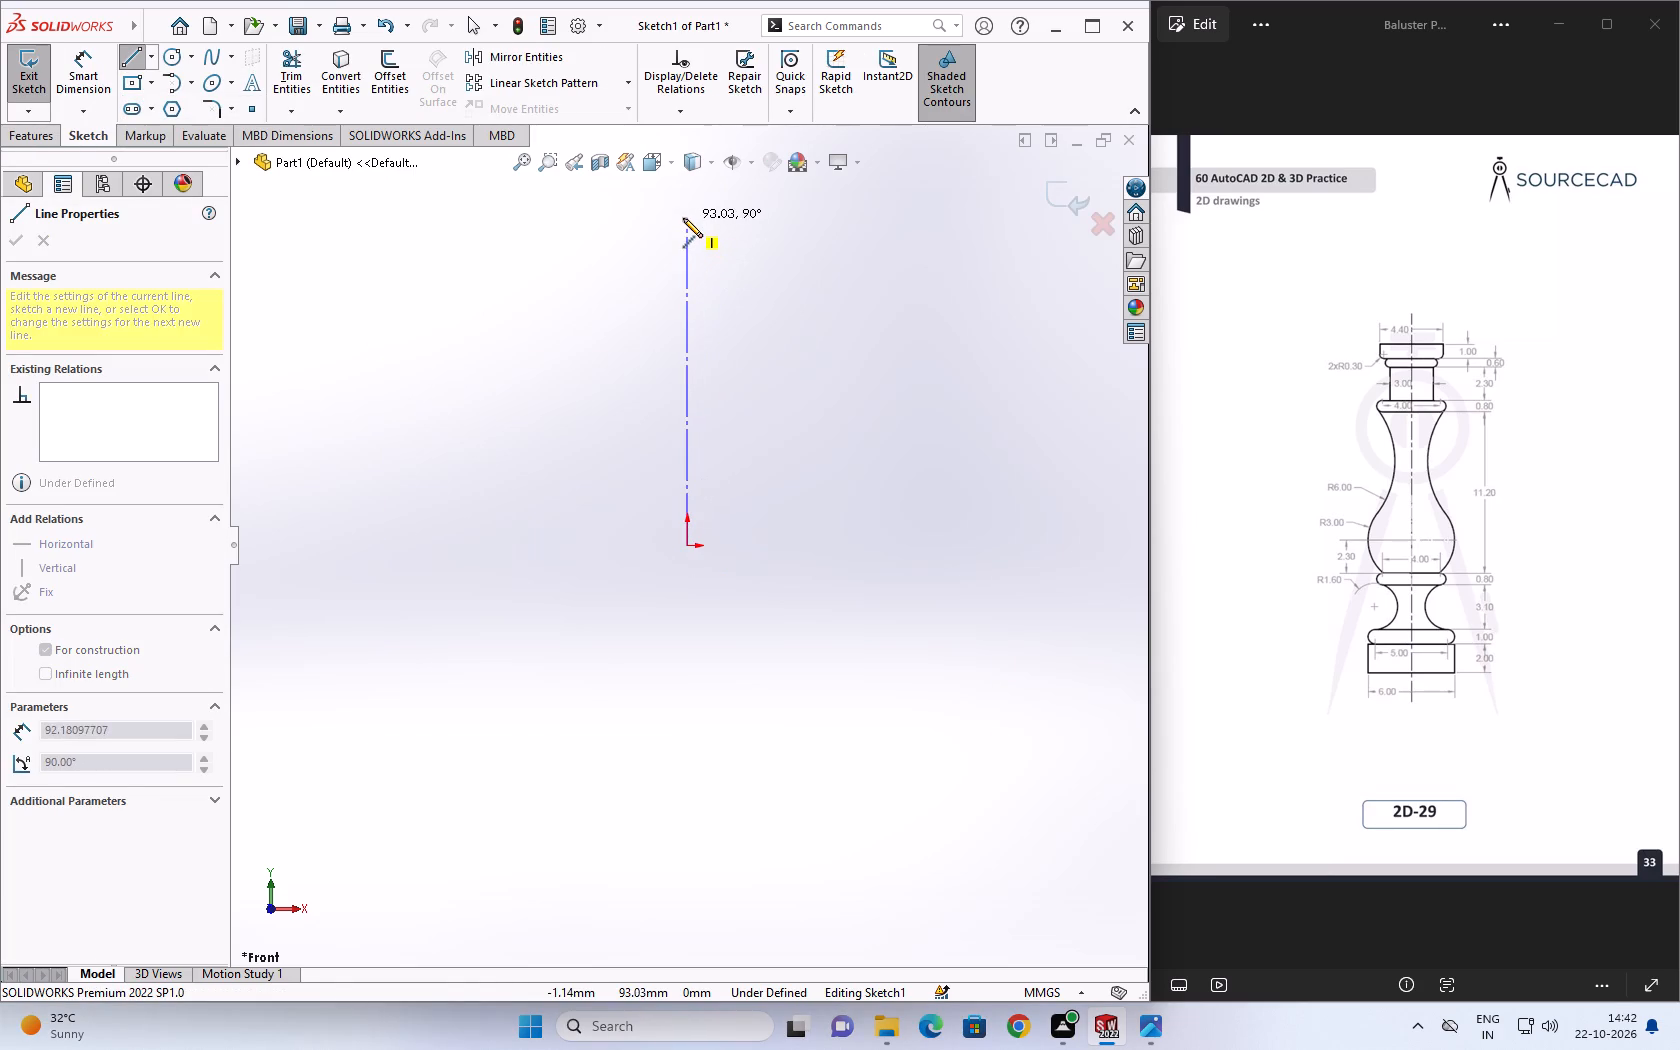
{"action": "left_click", "coordinate": [683, 218]}
{"action": "key", "text": "Escape"}
{"action": "key", "text": "Escape"}
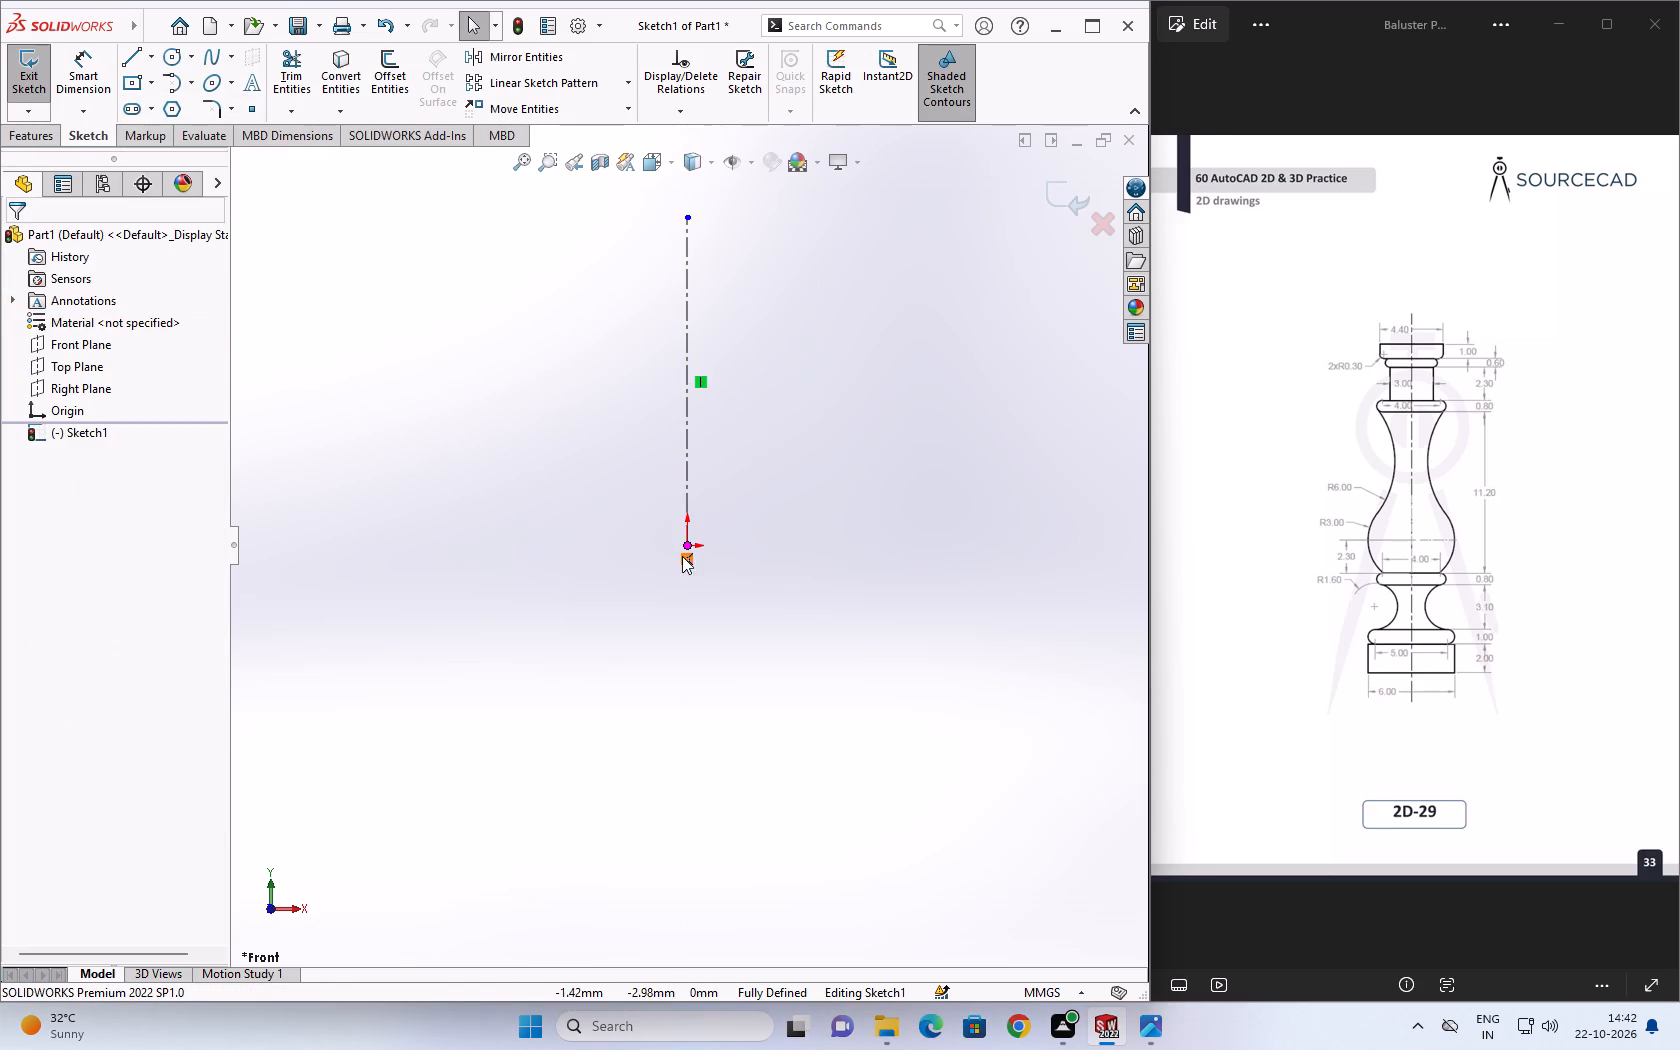
Draw a horizontal base line about 51 mm long from the origin, following the reference drawing's bottom edge.
{"action": "scroll", "coordinate": [713, 284], "scroll_direction": "down", "scroll_amount": 2}
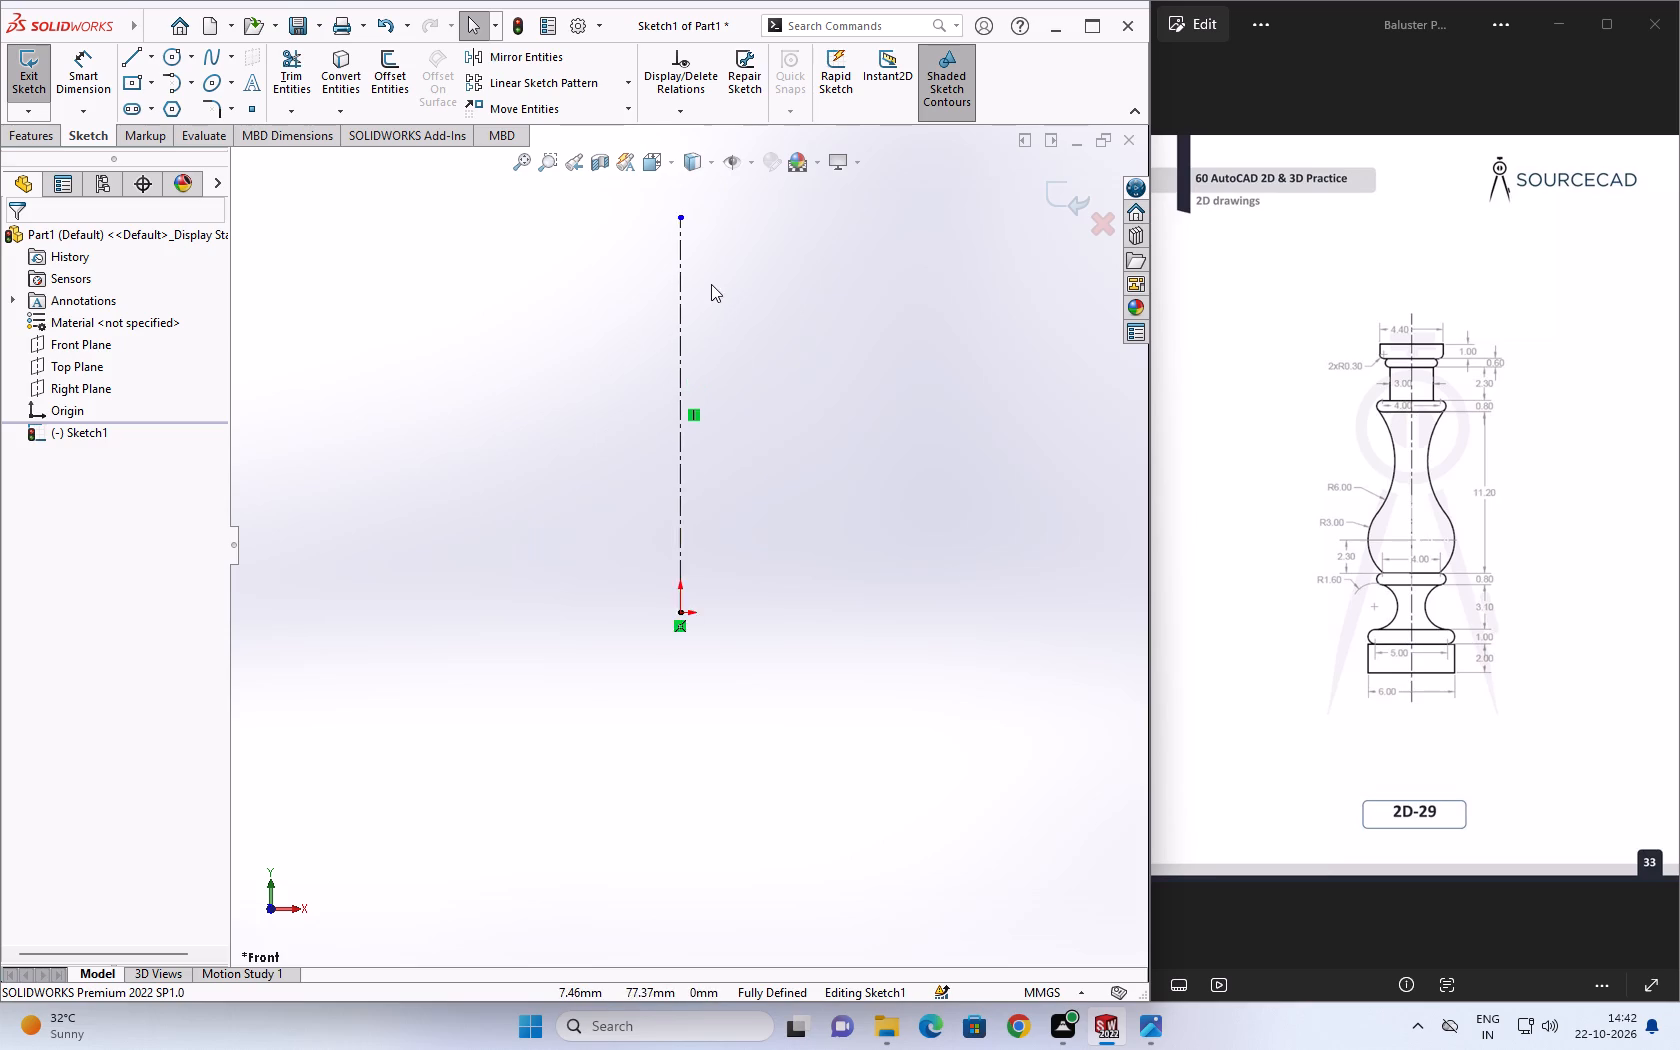
{"action": "scroll", "coordinate": [692, 247], "scroll_direction": "down", "scroll_amount": 1}
{"action": "left_click", "coordinate": [1451, 567]}
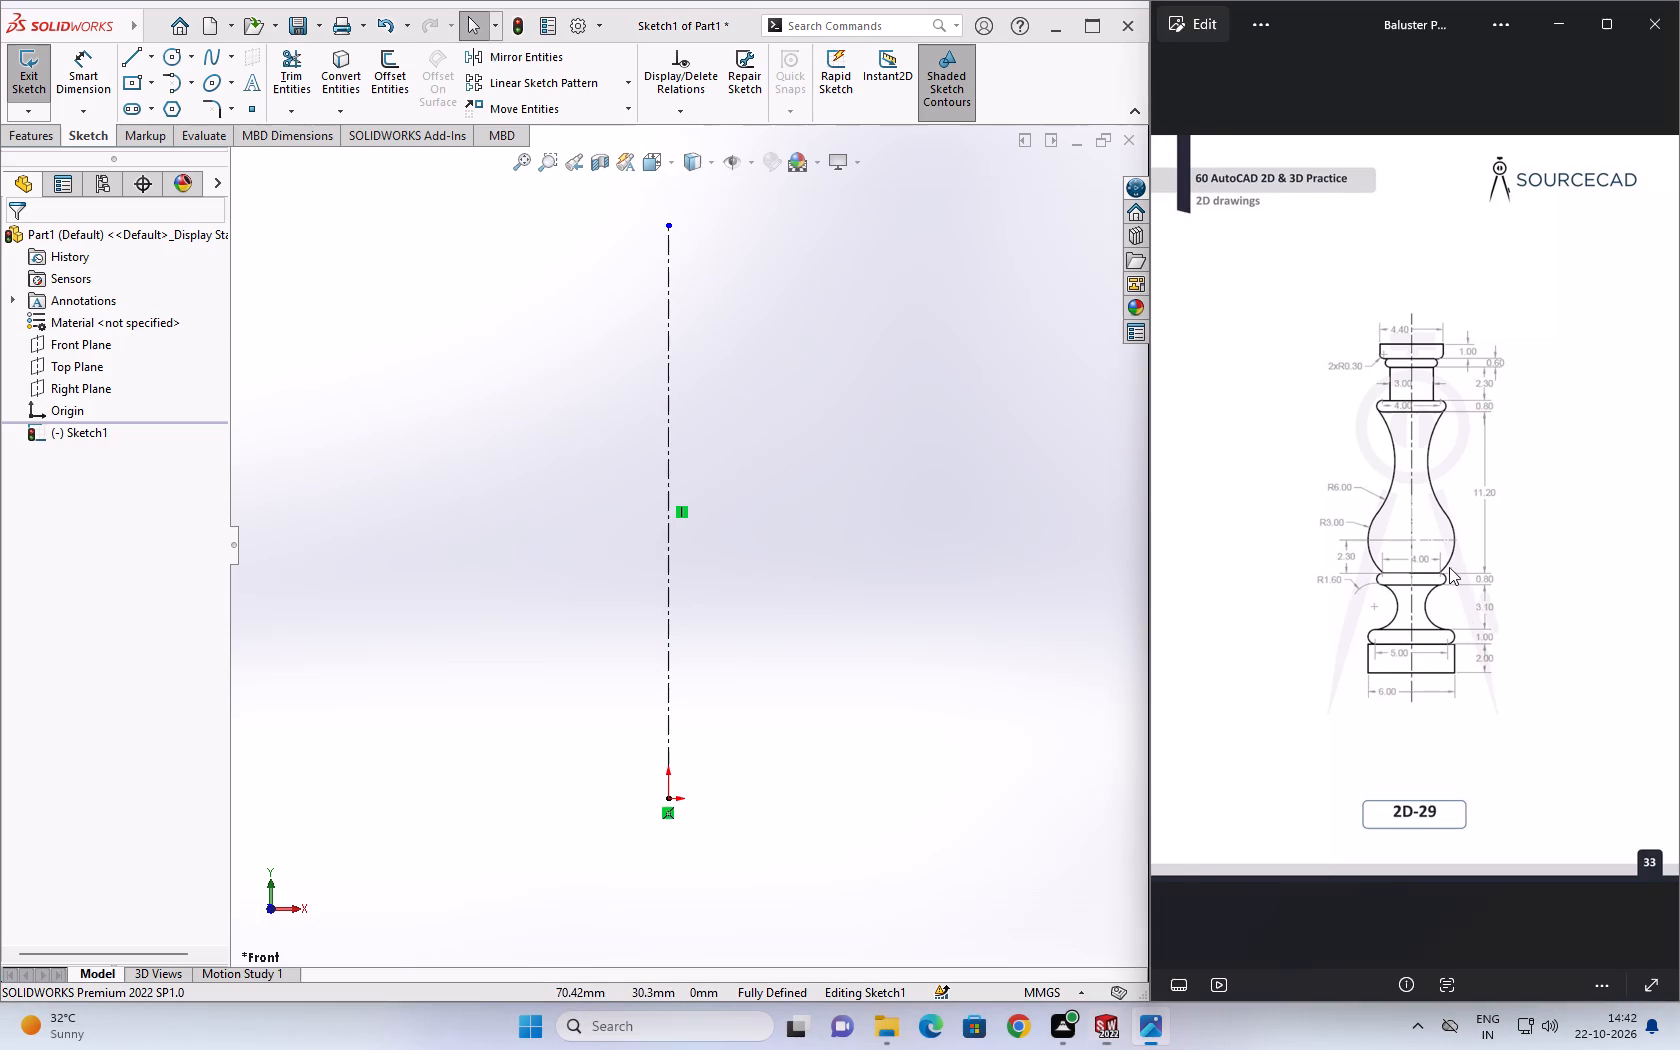
{"action": "scroll", "coordinate": [1438, 647], "scroll_direction": "up", "scroll_amount": 6}
{"action": "middle_click_drag", "start_coordinate": [1374, 674], "coordinate": [1385, 698]}
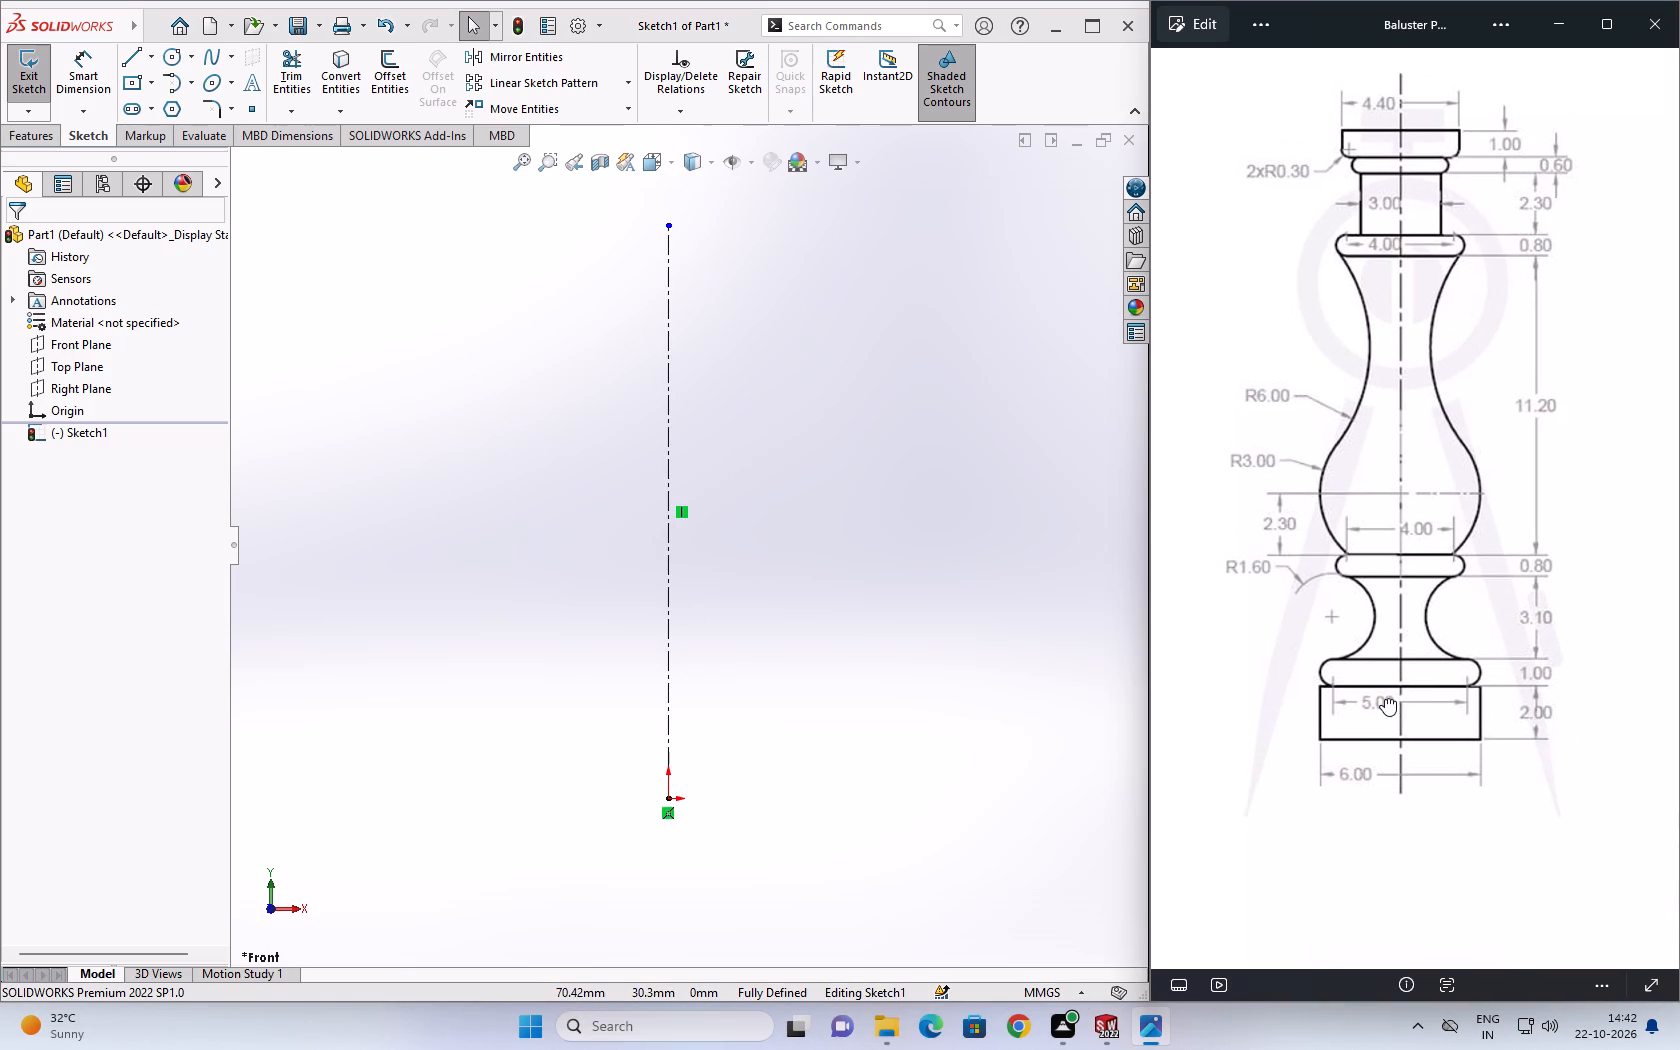
{"action": "middle_click_drag", "start_coordinate": [1385, 698], "coordinate": [1387, 699]}
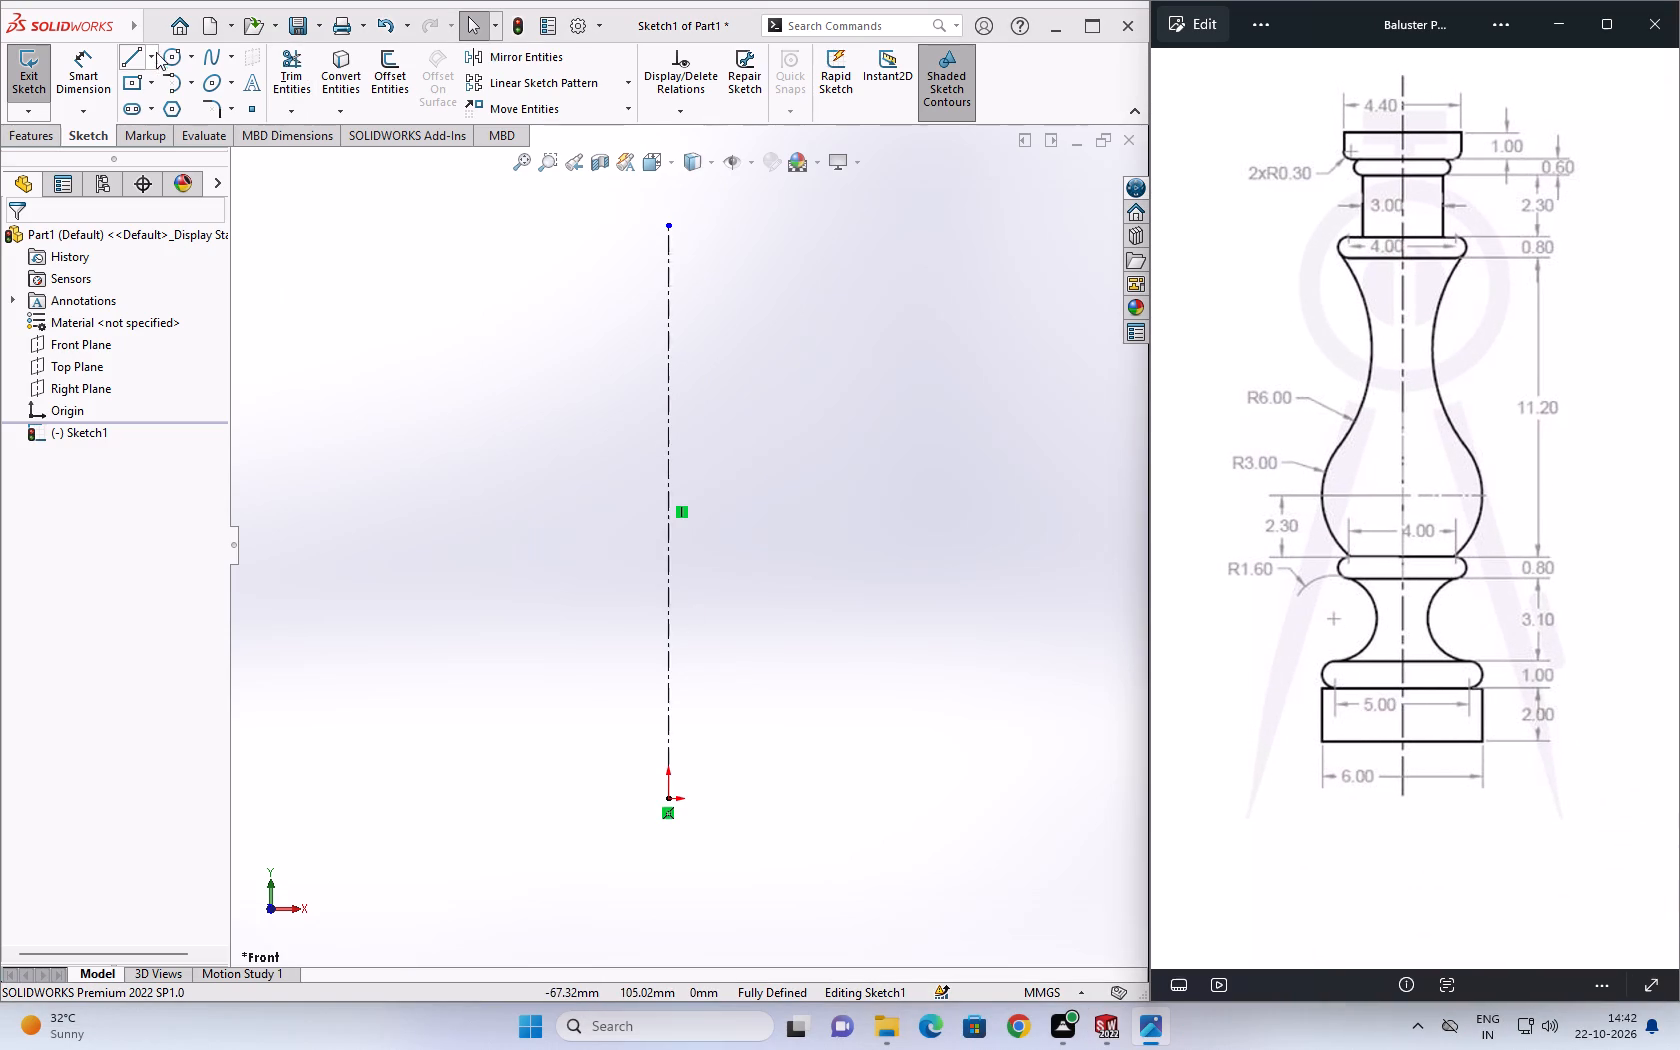
{"action": "left_click", "coordinate": [155, 56]}
{"action": "left_click", "coordinate": [162, 91]}
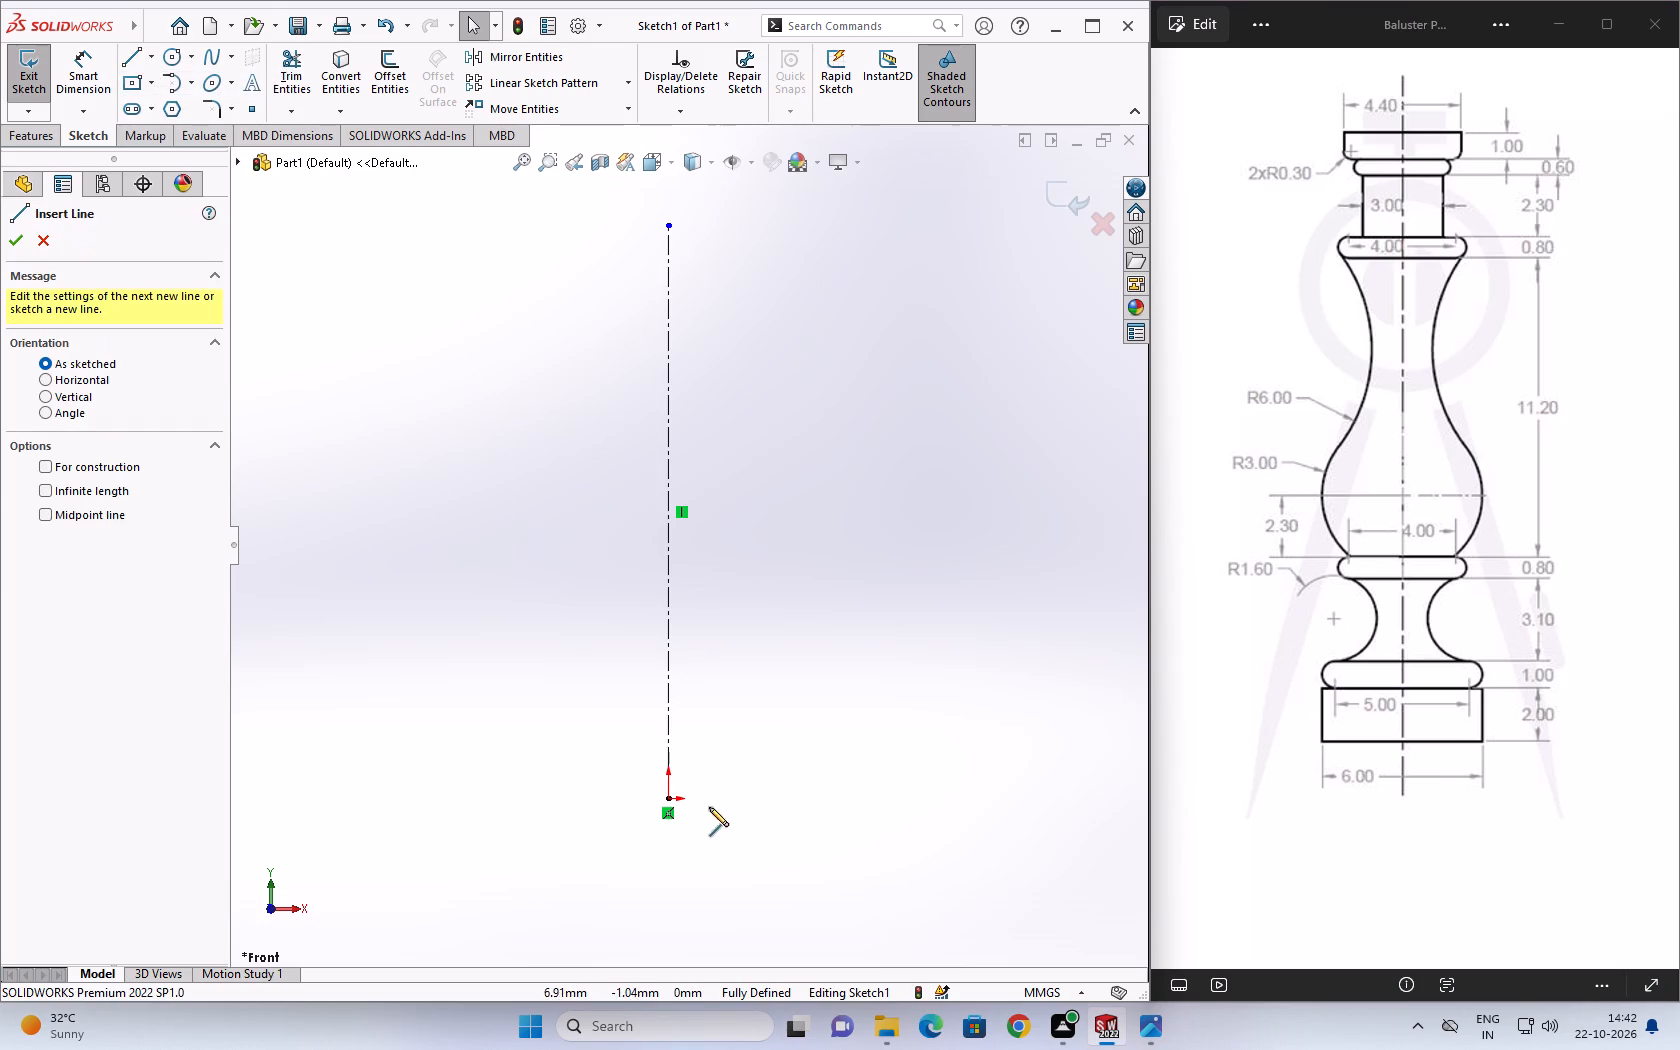
{"action": "left_click", "coordinate": [670, 800]}
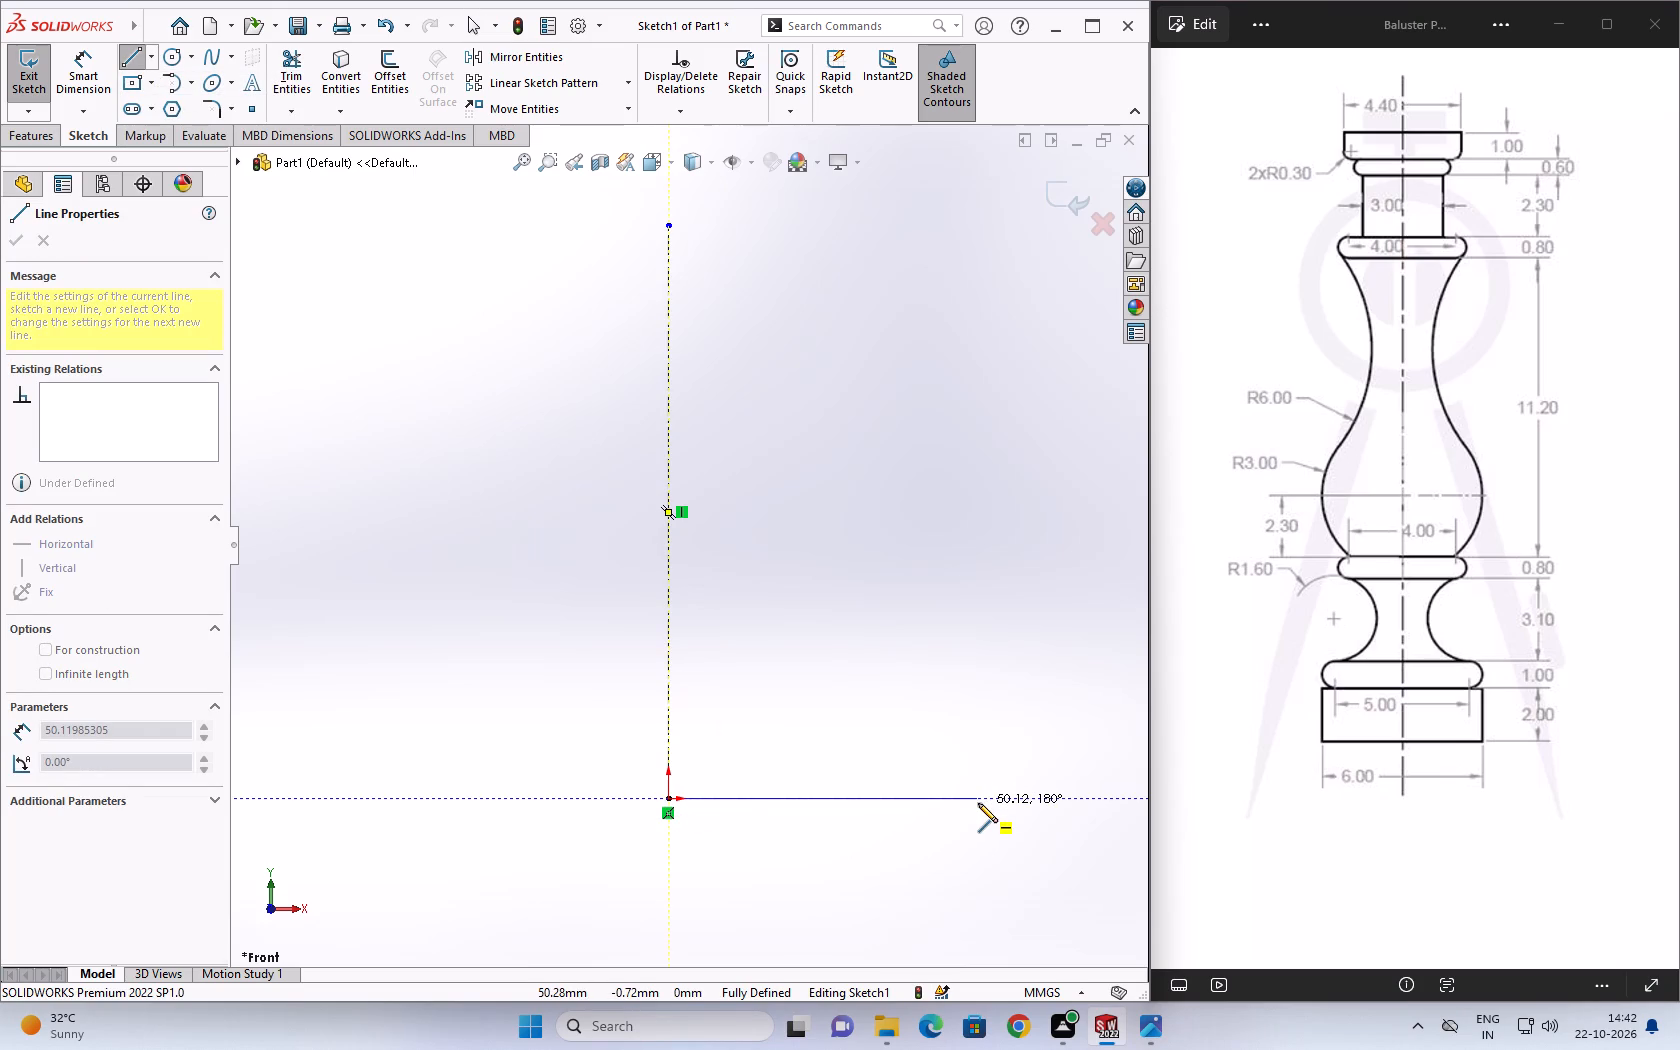
{"action": "left_click", "coordinate": [980, 803]}
{"action": "key", "text": "Escape"}
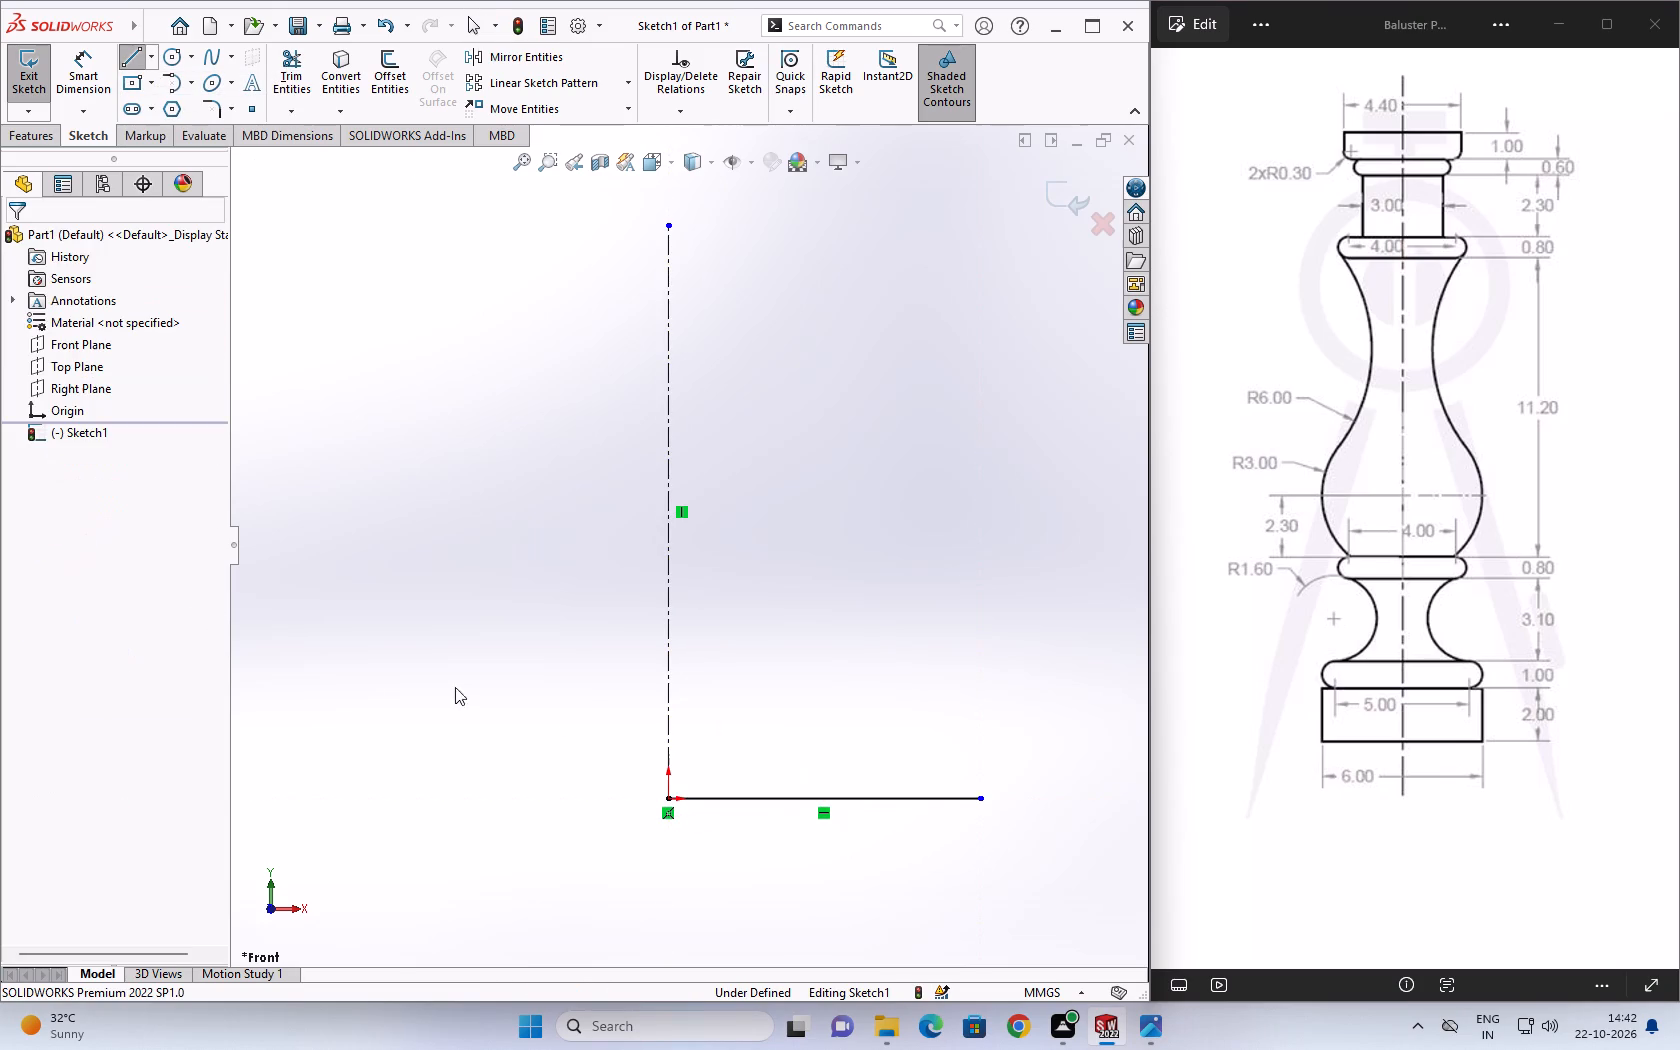
Dimension the horizontal base line to 30 mm, placing the dimension below it.
{"action": "left_click", "coordinate": [80, 80]}
{"action": "left_click", "coordinate": [877, 801]}
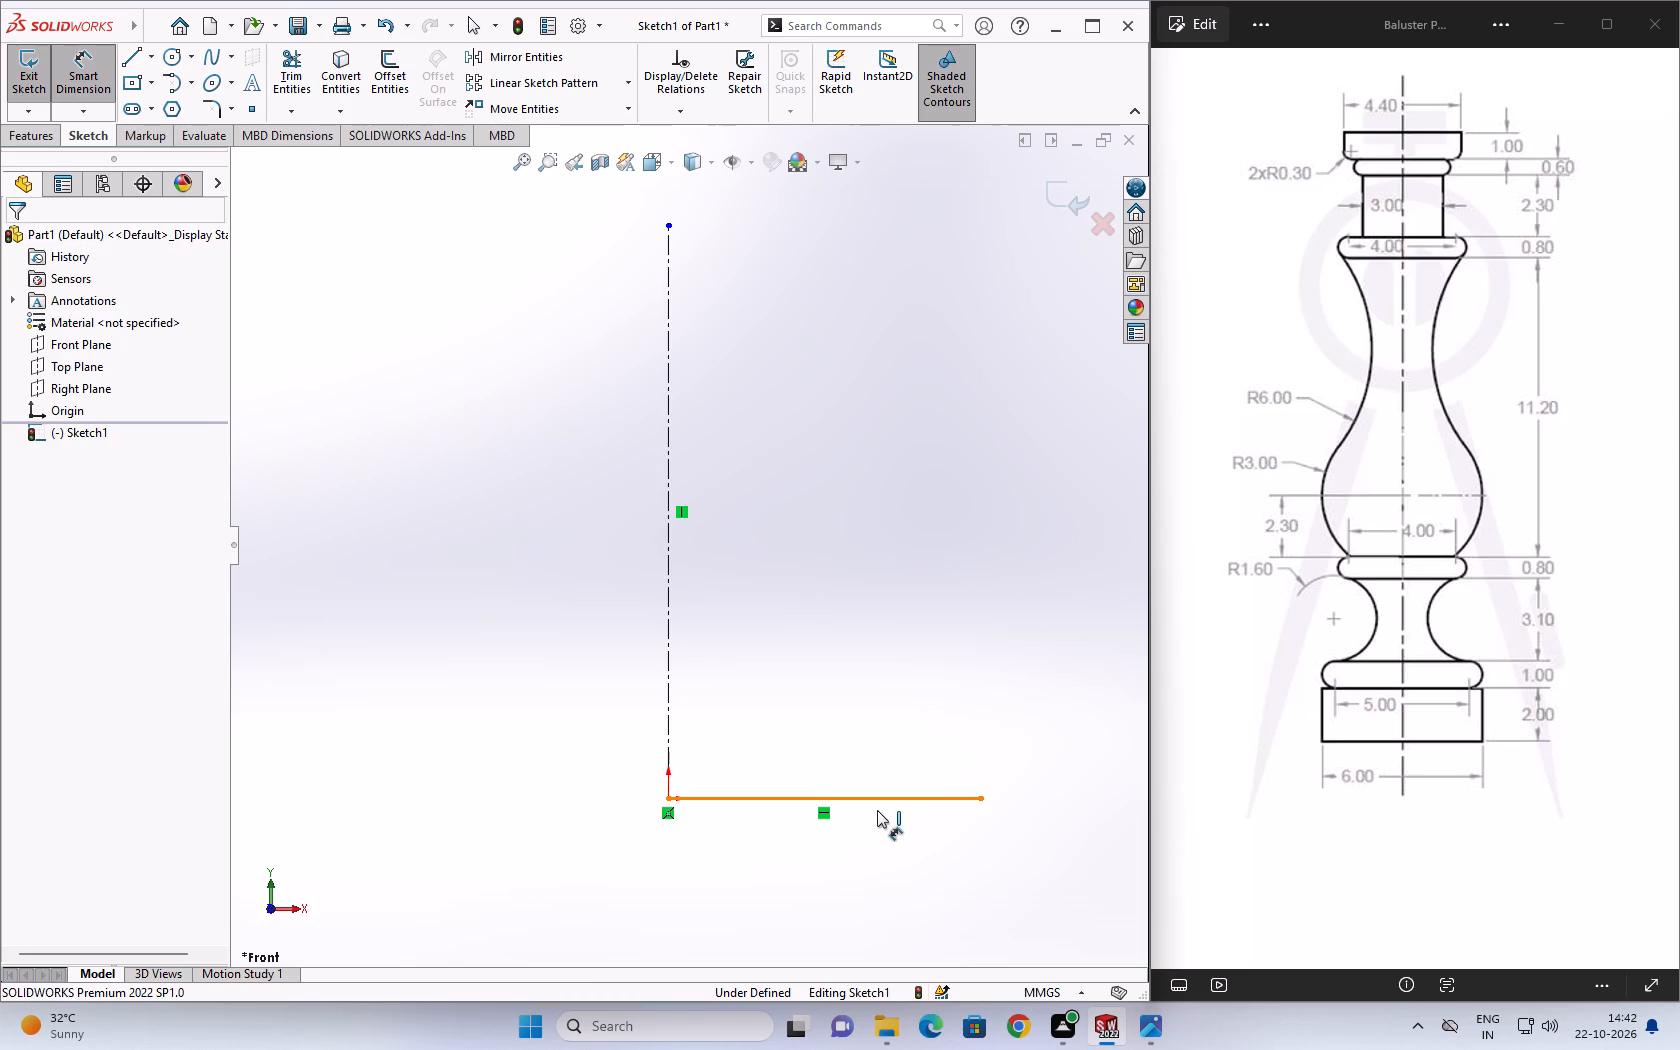
{"action": "left_click", "coordinate": [880, 861]}
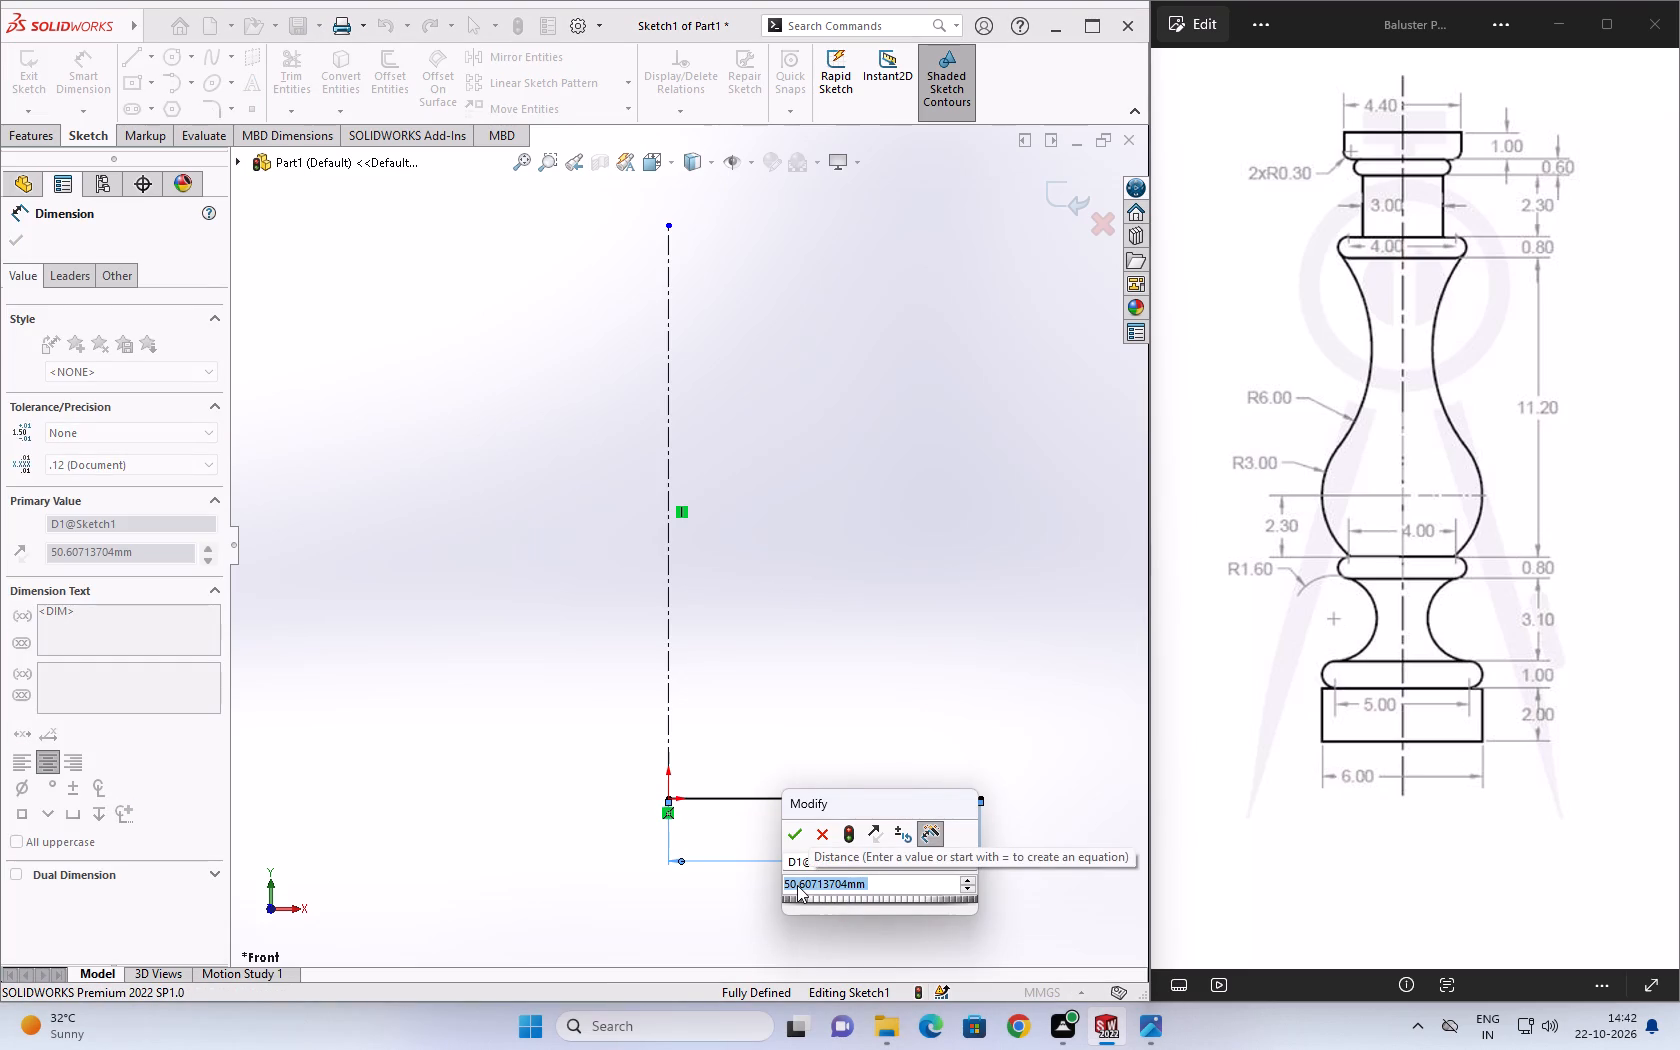
{"action": "type", "text": "30"}
{"action": "key", "text": "Return"}
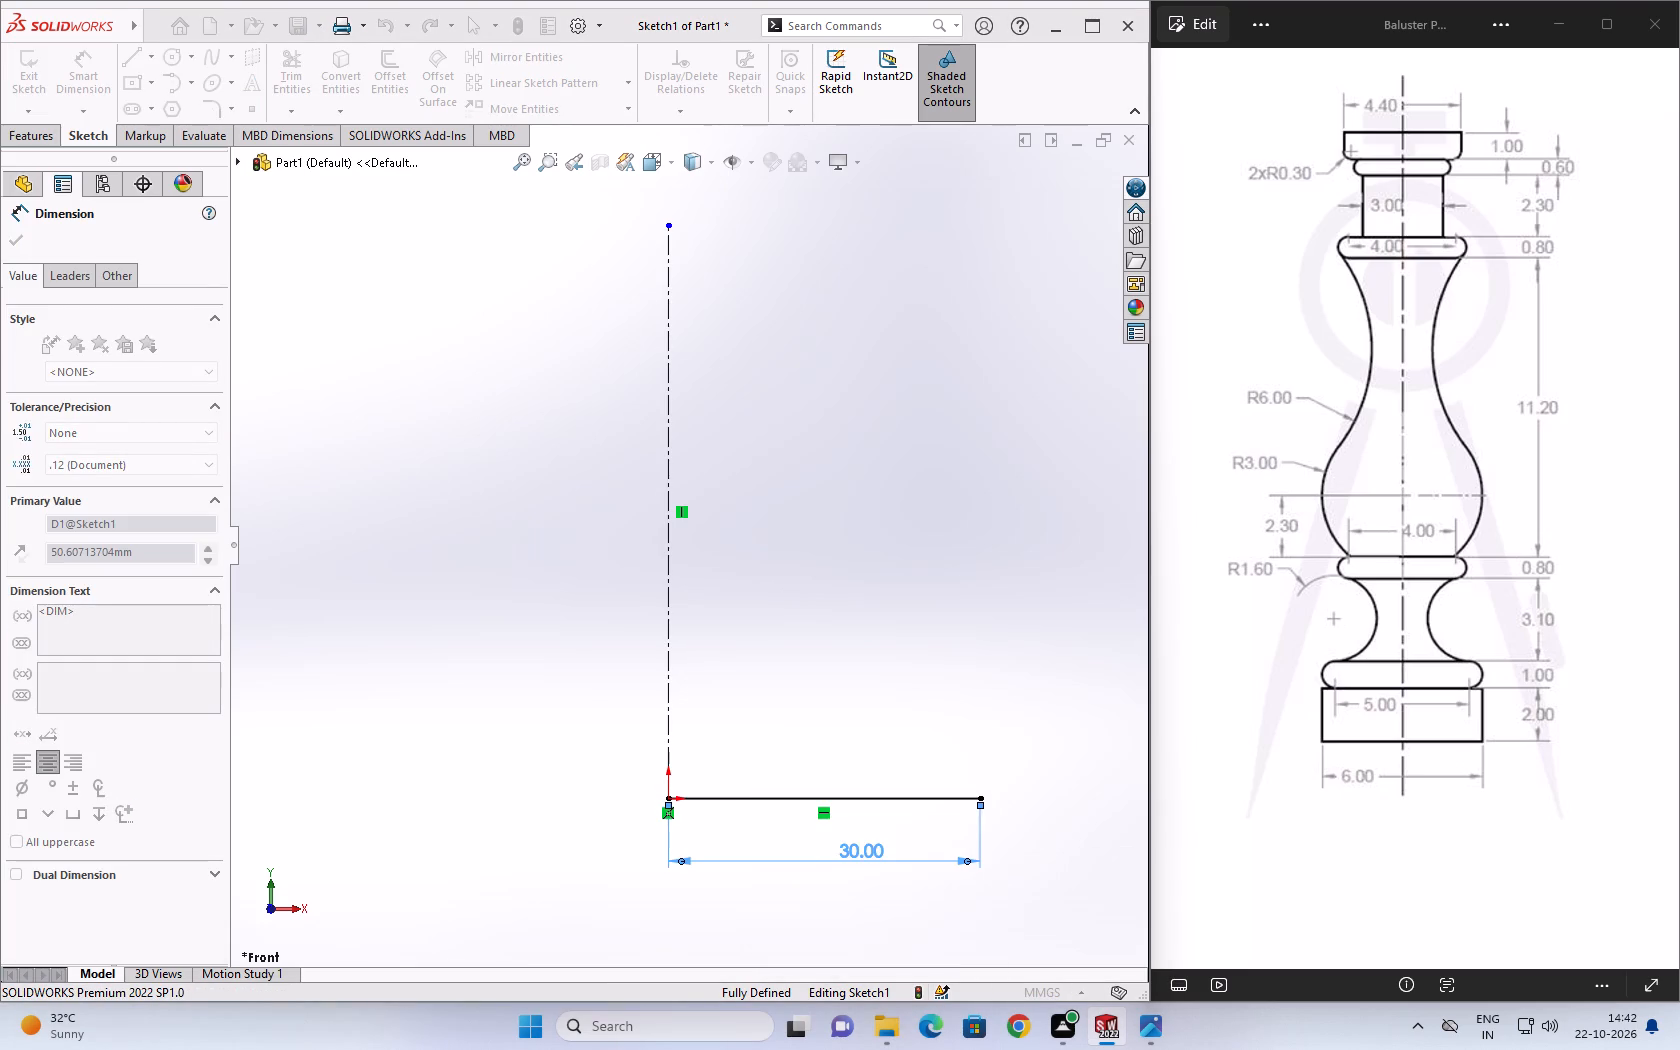
{"action": "key", "text": "Escape"}
{"action": "key", "text": "Escape"}
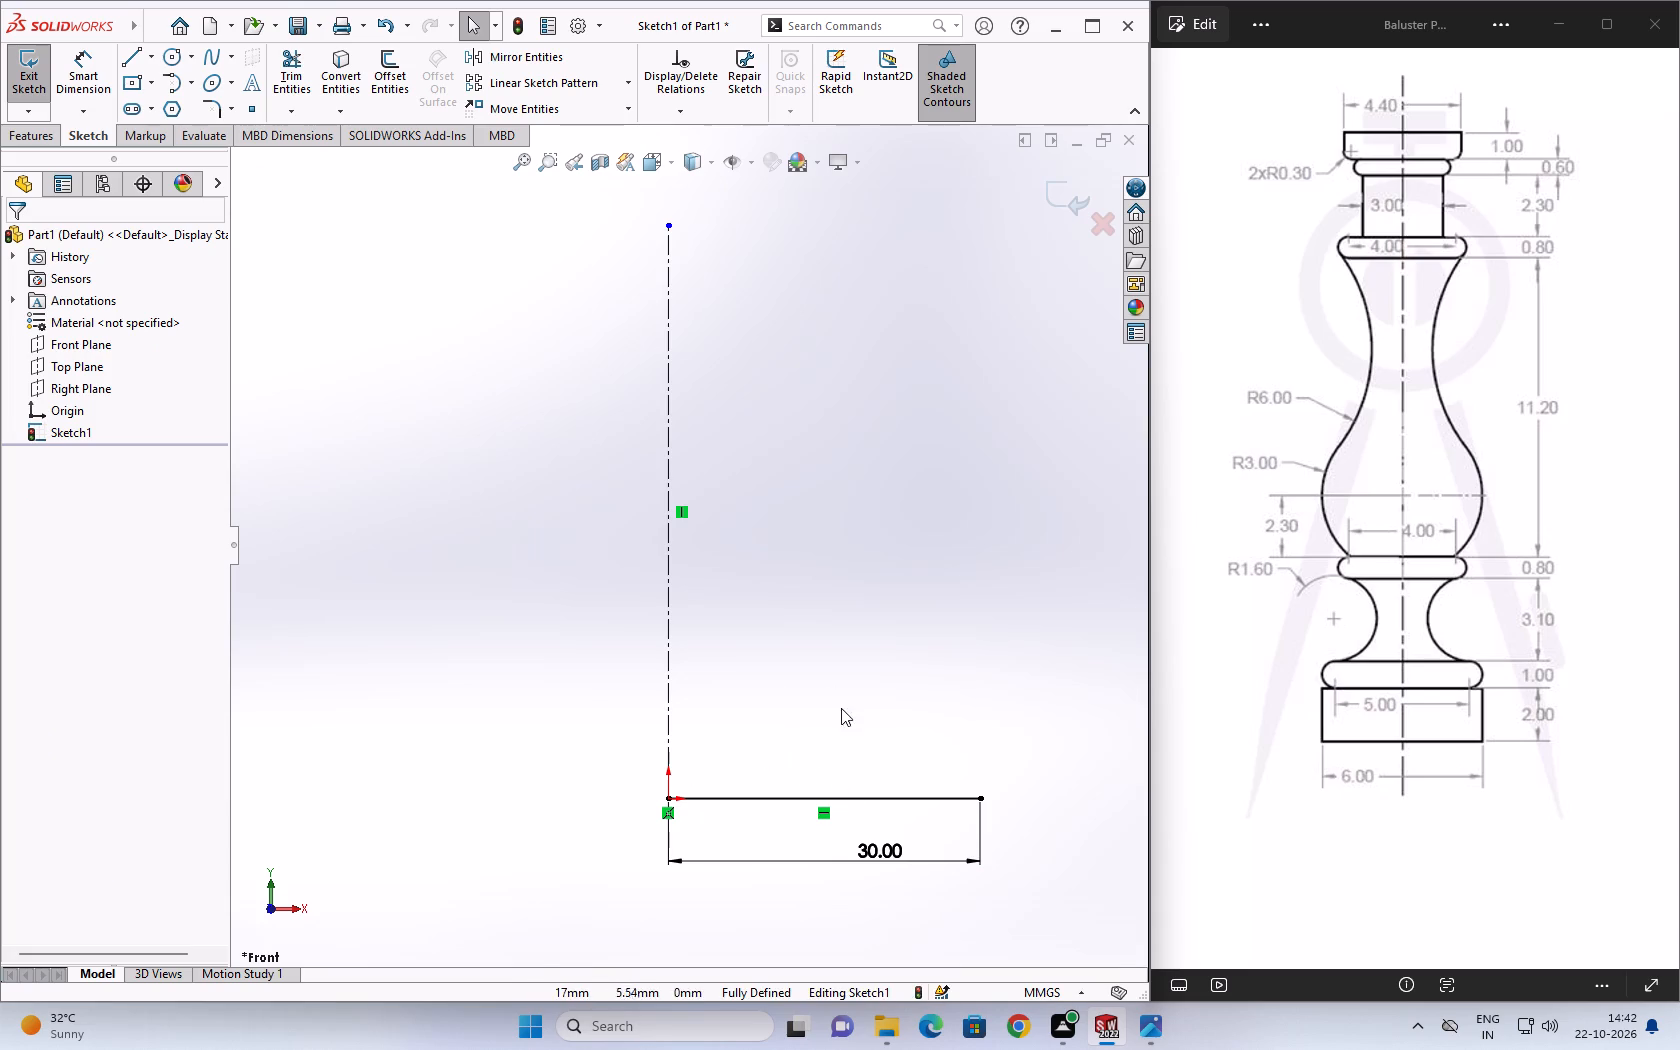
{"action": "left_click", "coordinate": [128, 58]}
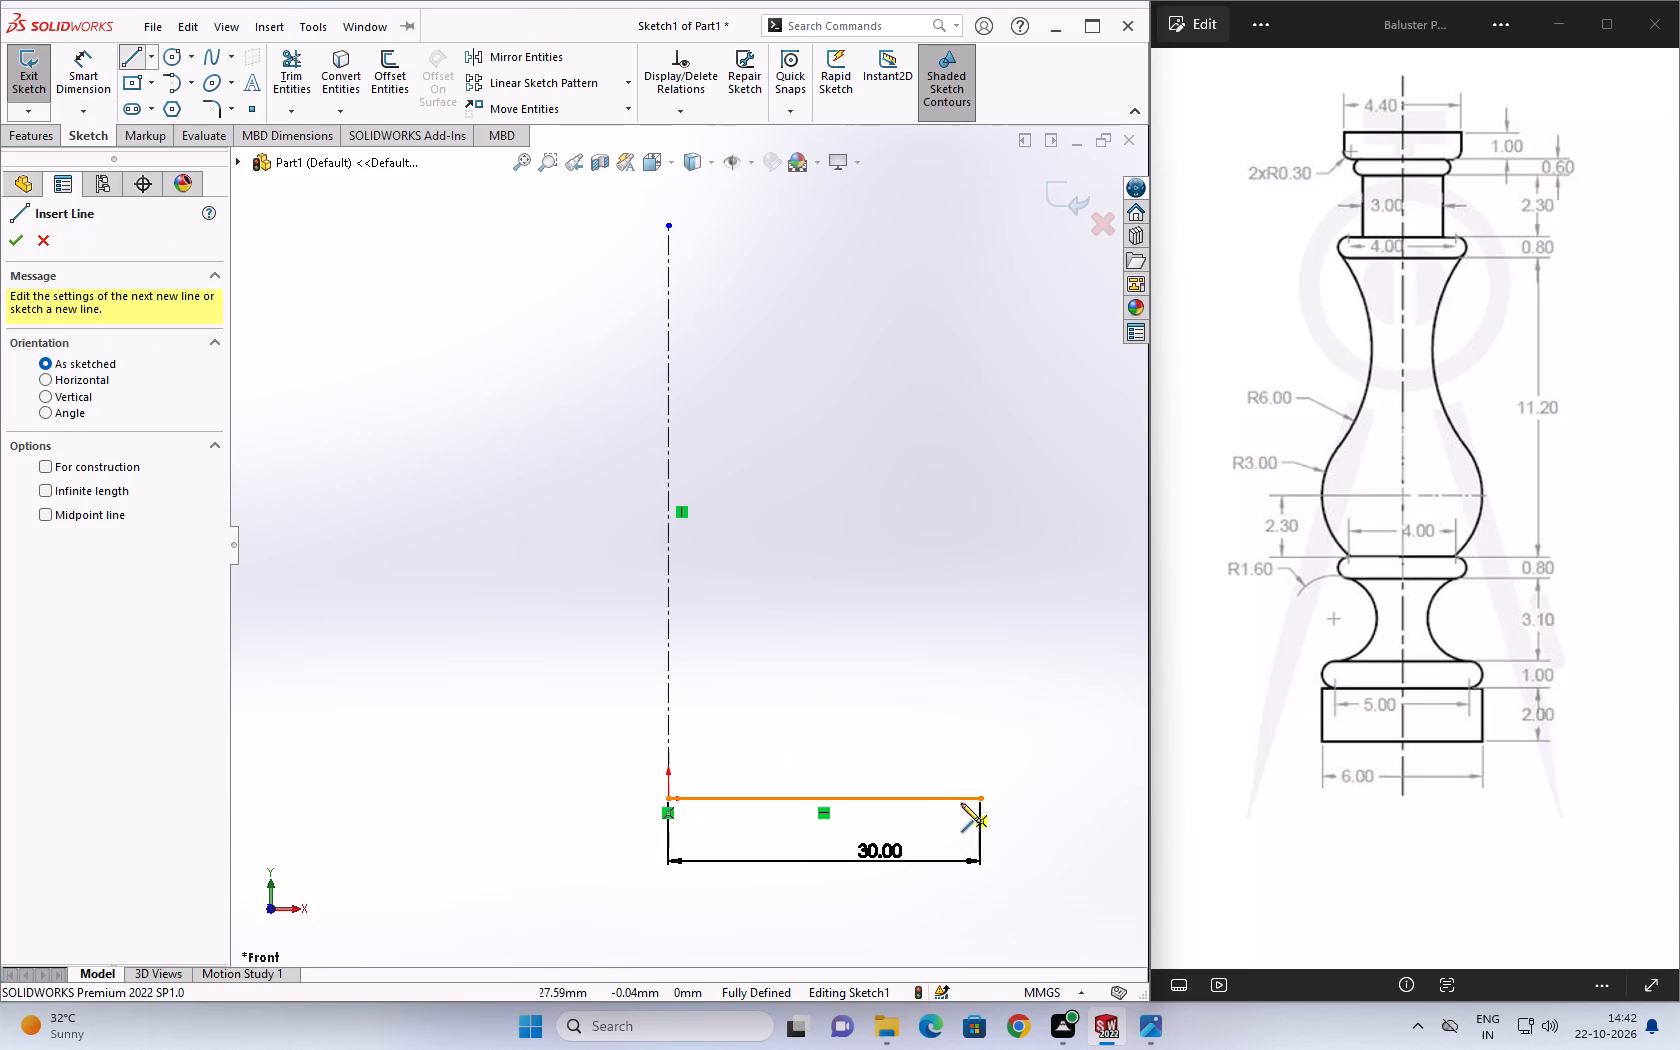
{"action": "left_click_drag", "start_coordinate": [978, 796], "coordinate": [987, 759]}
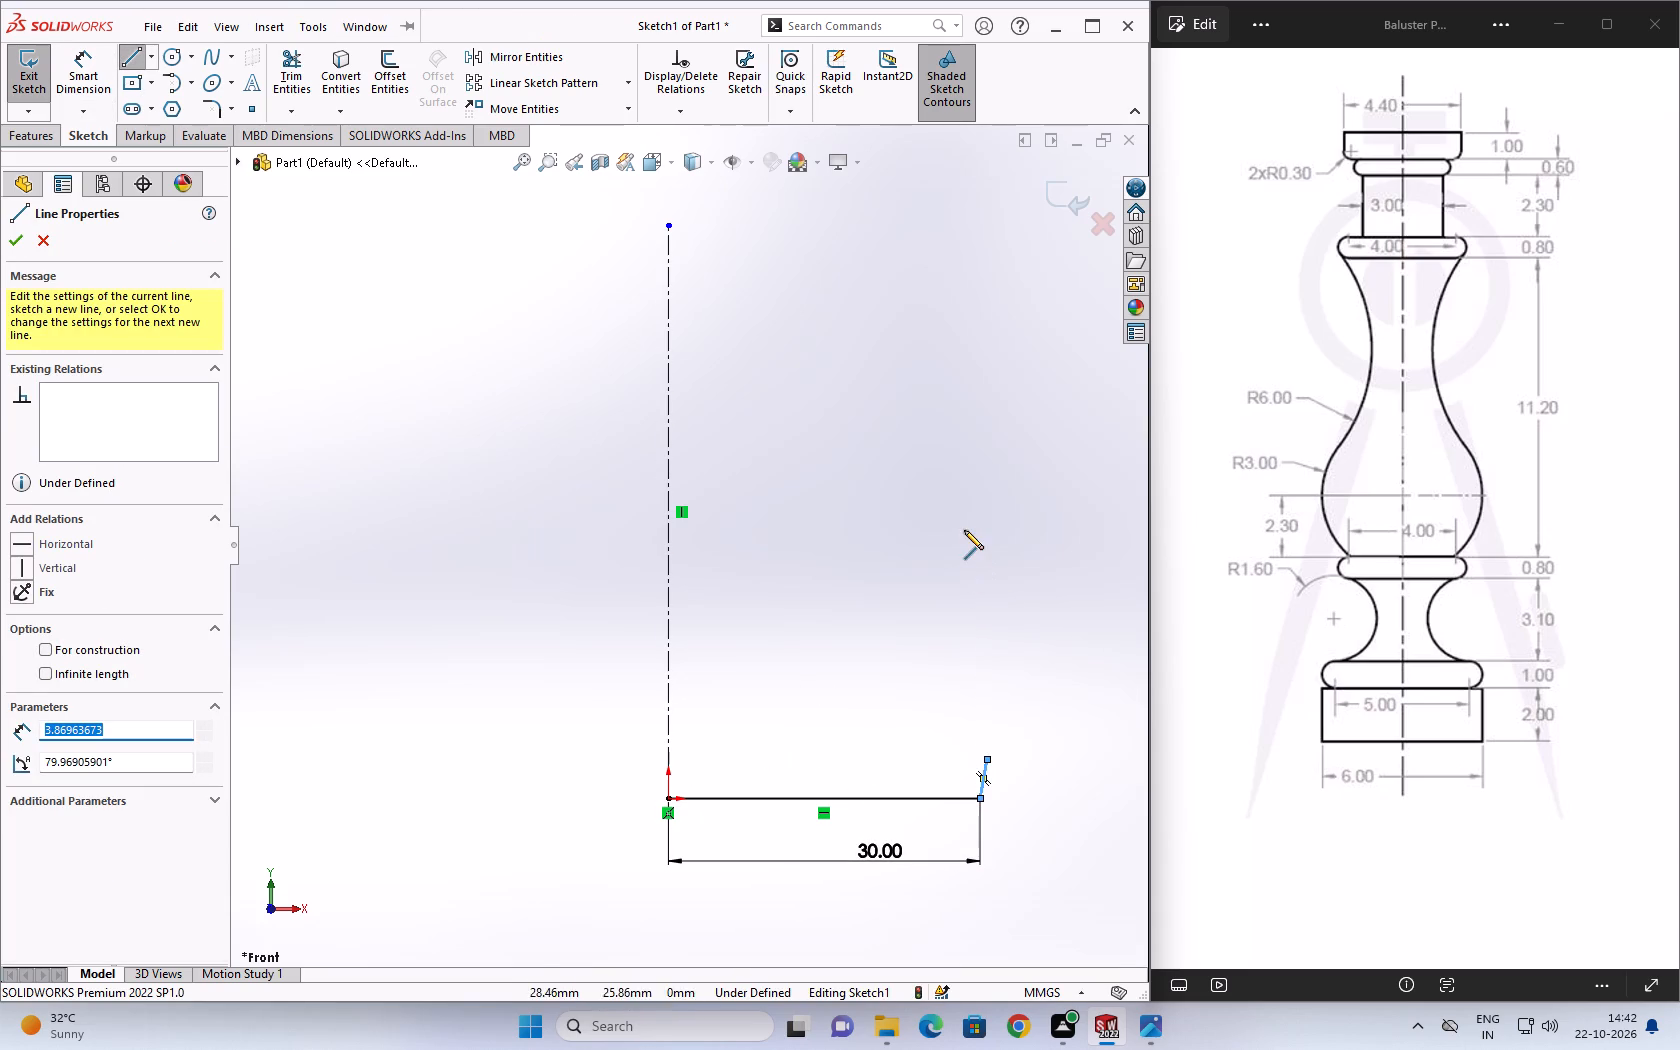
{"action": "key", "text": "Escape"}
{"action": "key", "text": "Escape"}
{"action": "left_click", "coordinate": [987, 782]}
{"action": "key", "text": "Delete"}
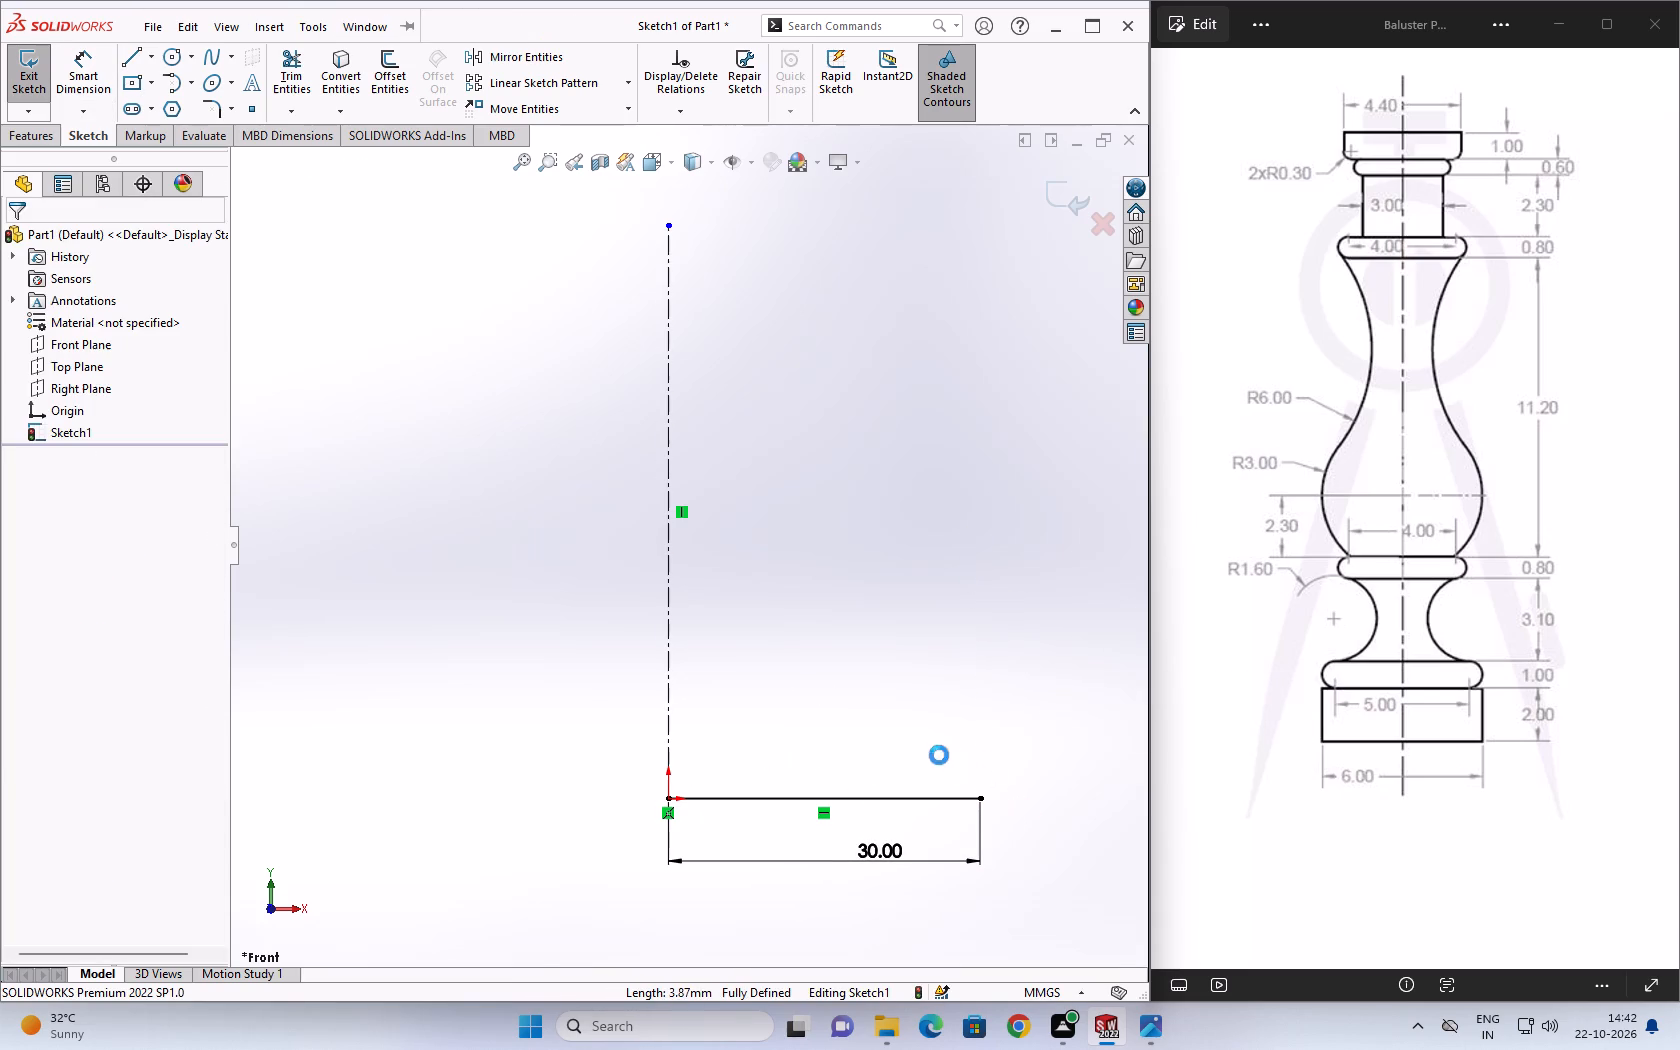
Draw a vertical line upward from the base line's outer end and set its length to 10 mm.
{"action": "left_click", "coordinate": [133, 56]}
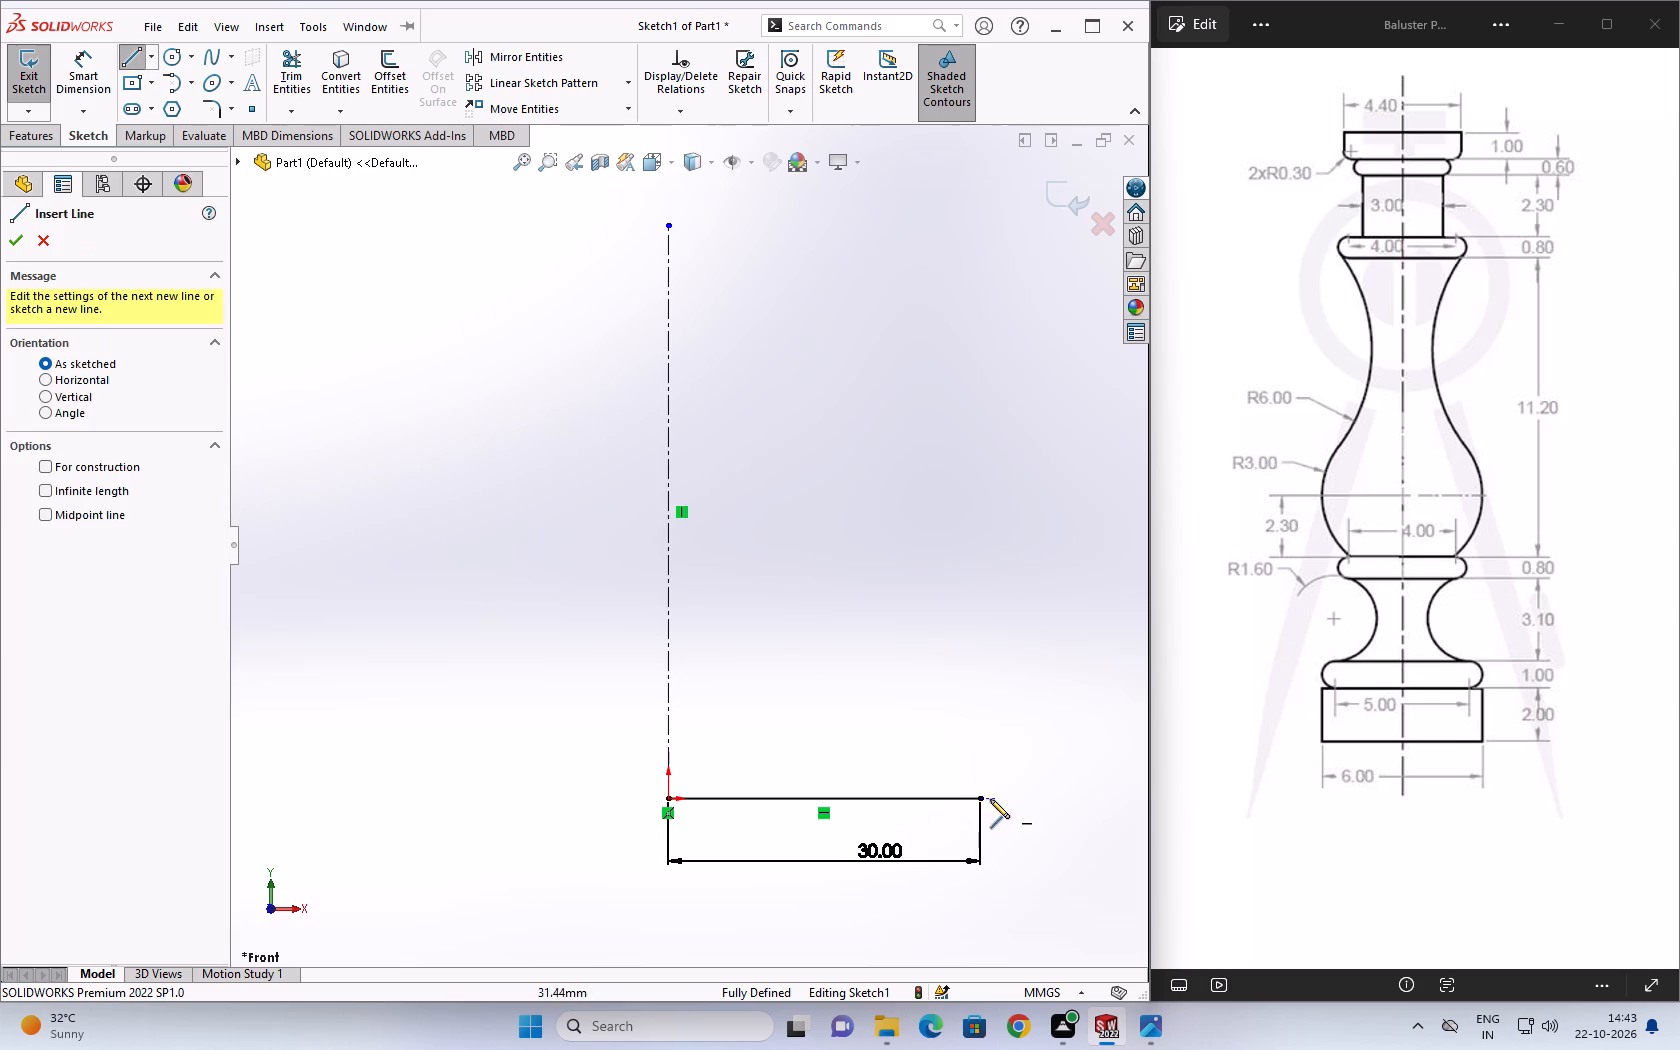
{"action": "left_click", "coordinate": [979, 797]}
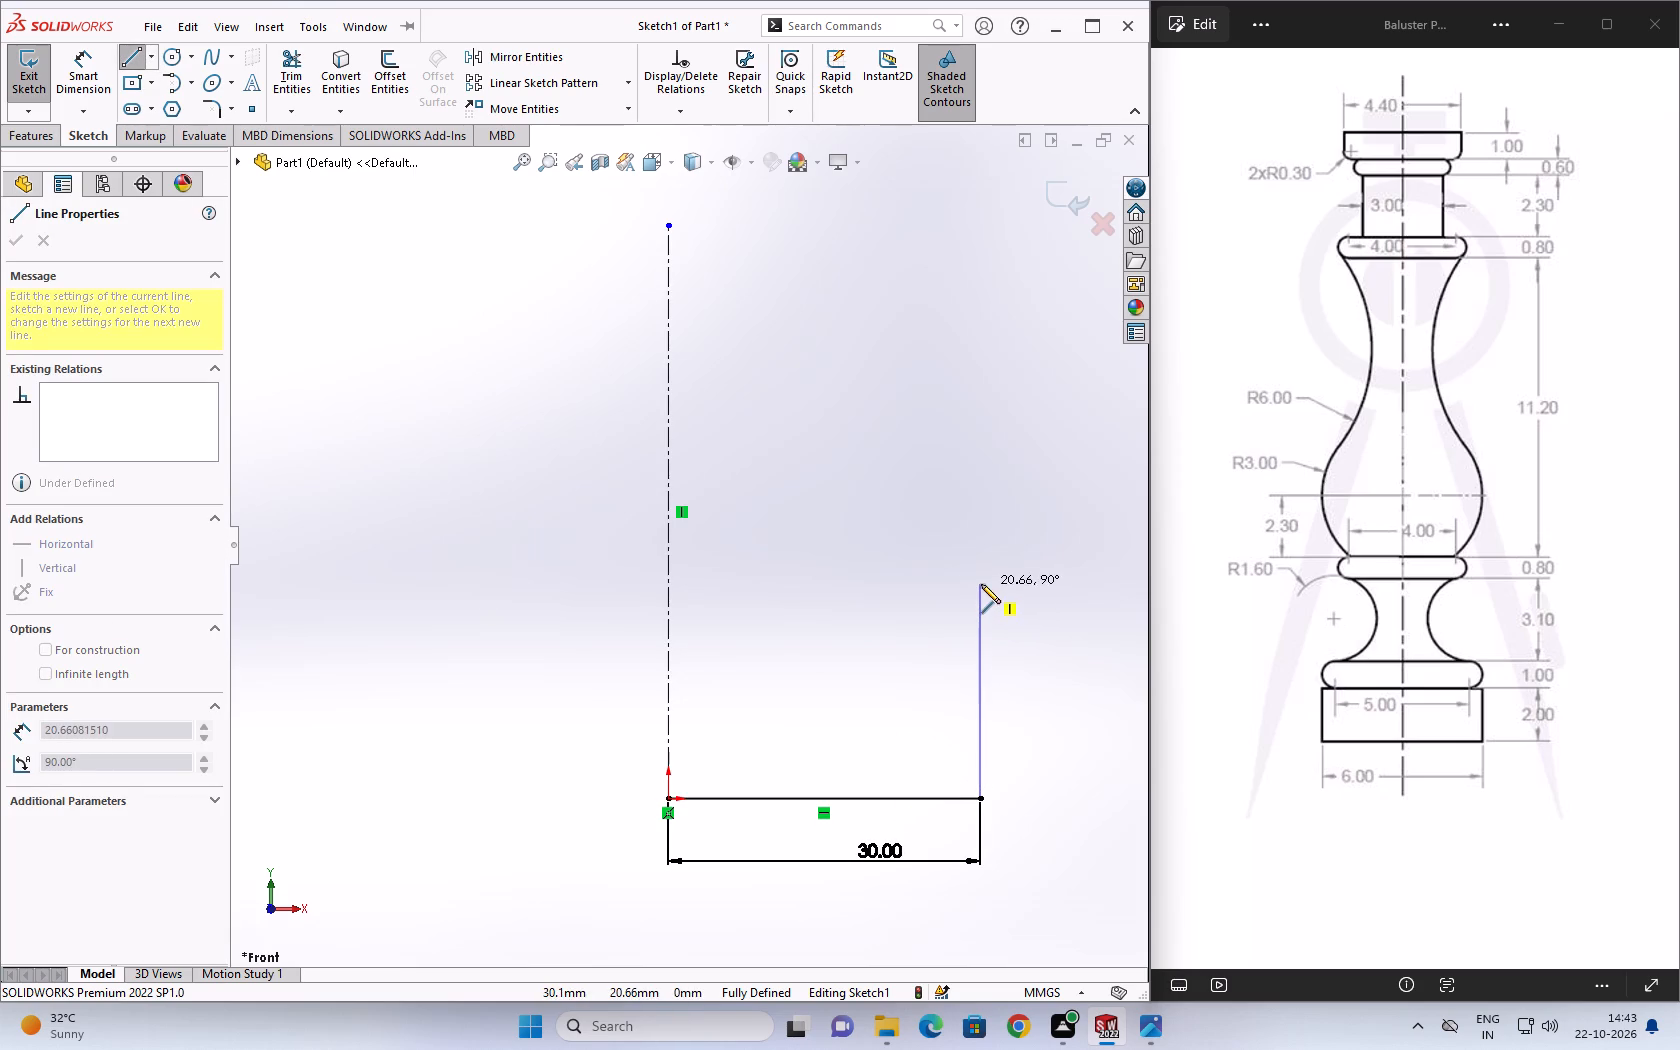
{"action": "left_click", "coordinate": [984, 582]}
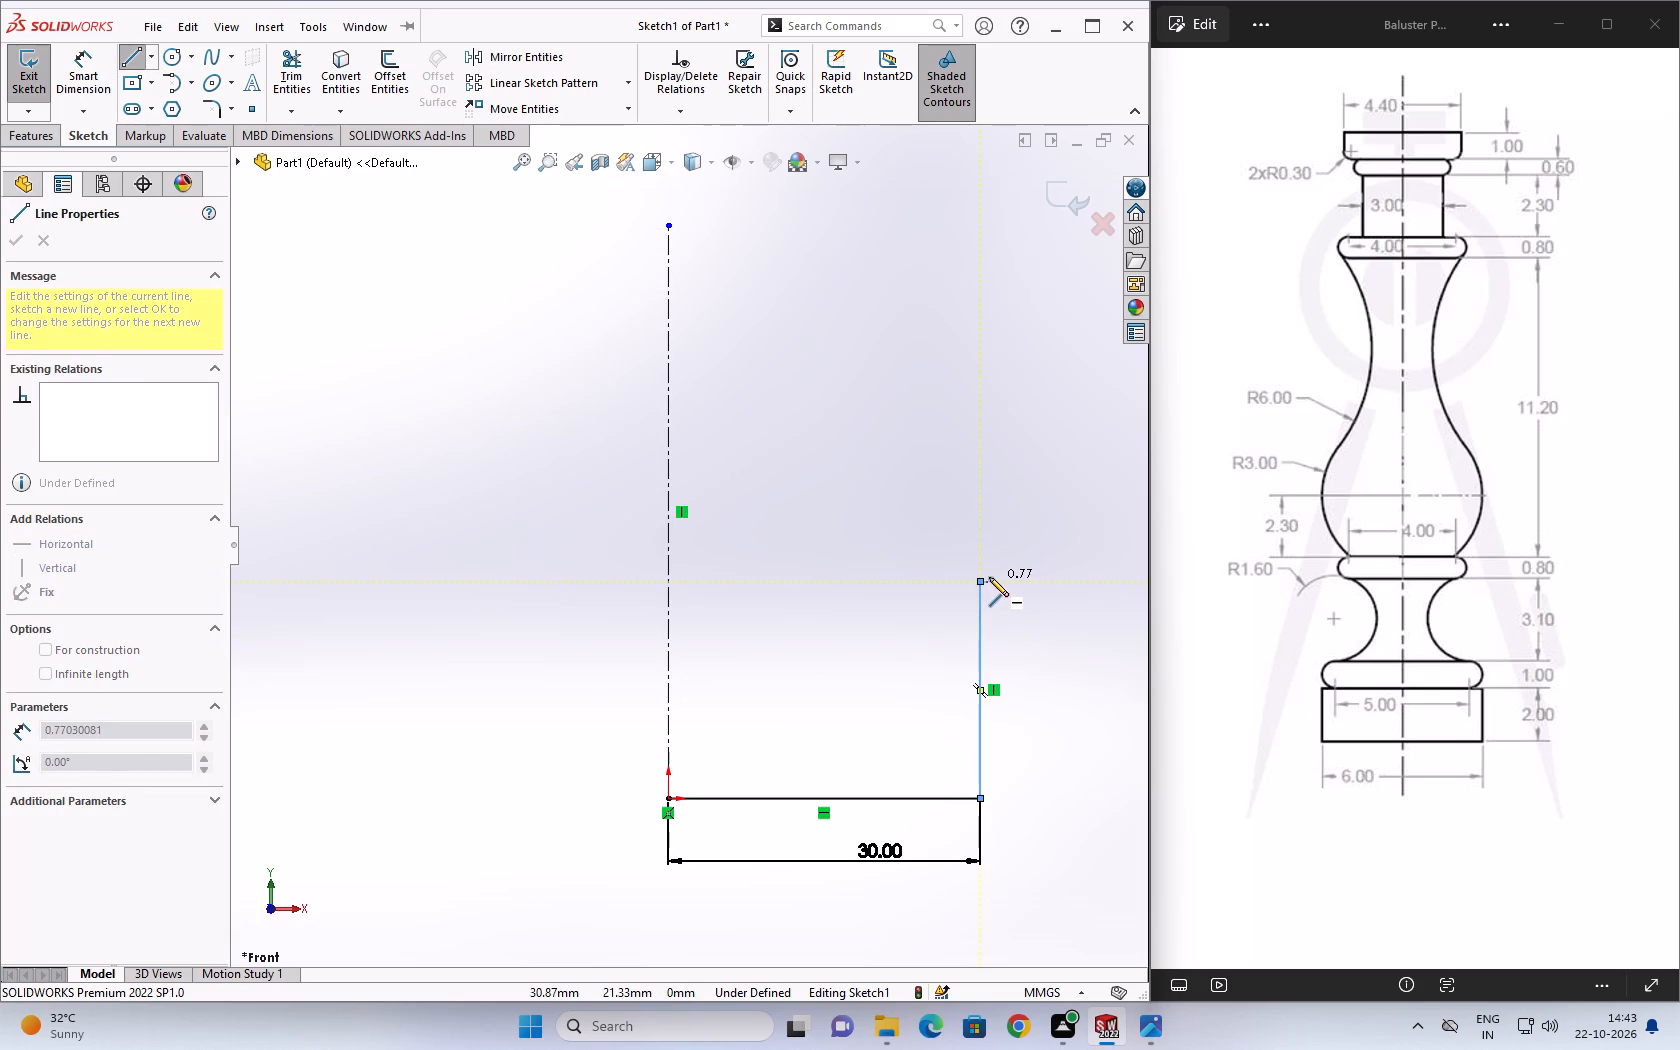
{"action": "key", "text": "Escape"}
{"action": "left_click", "coordinate": [983, 660]}
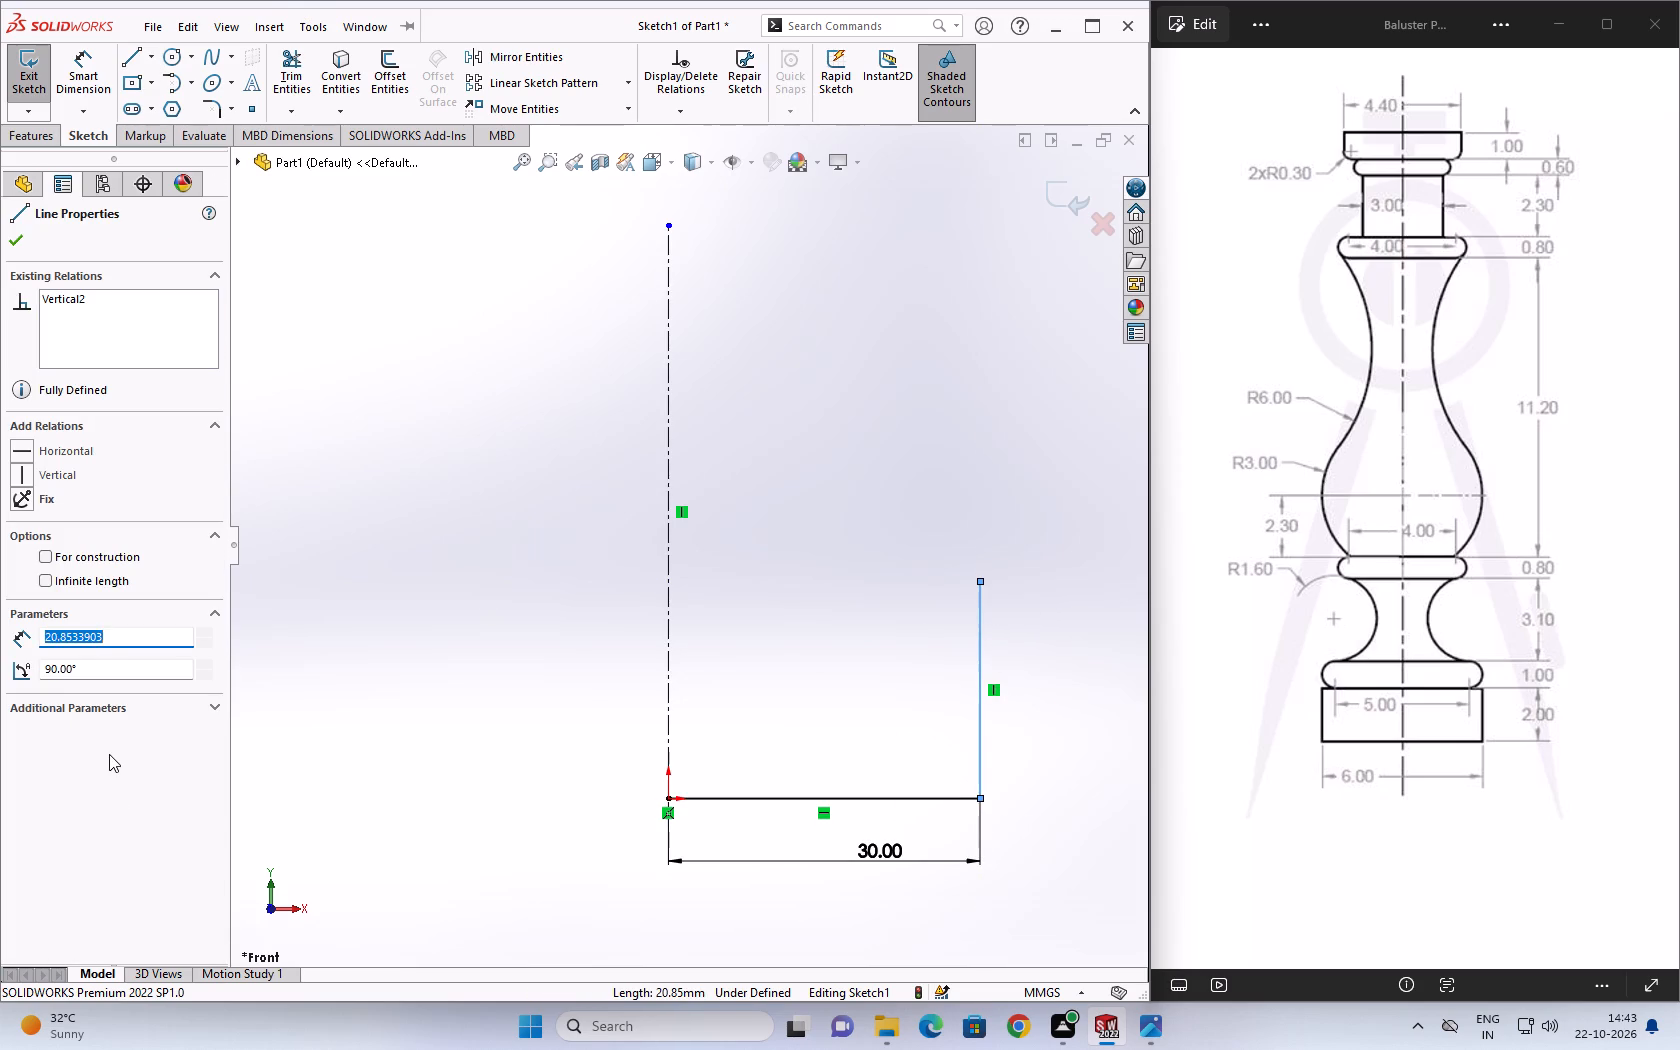
{"action": "type", "text": "10"}
{"action": "key", "text": "Return"}
{"action": "key", "text": "Escape"}
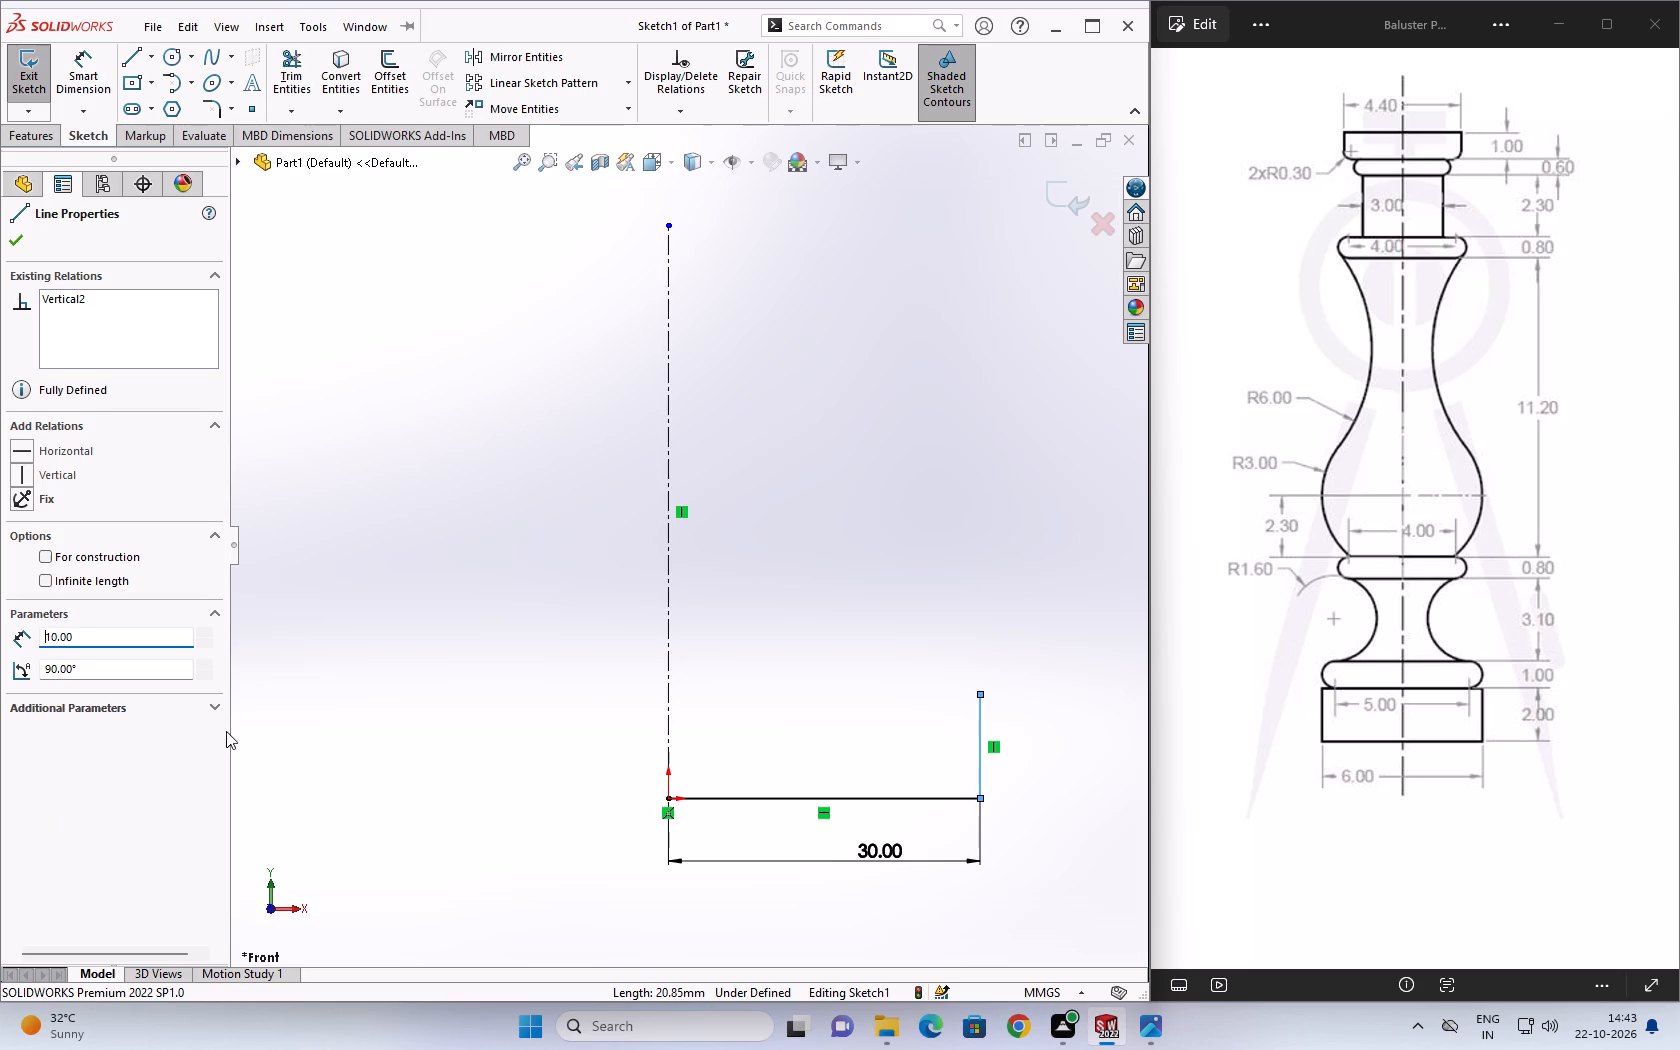
Draw a 30 mm horizontal line from the top of the 10 mm vertical line back to the centerline.
{"action": "left_click", "coordinate": [132, 62]}
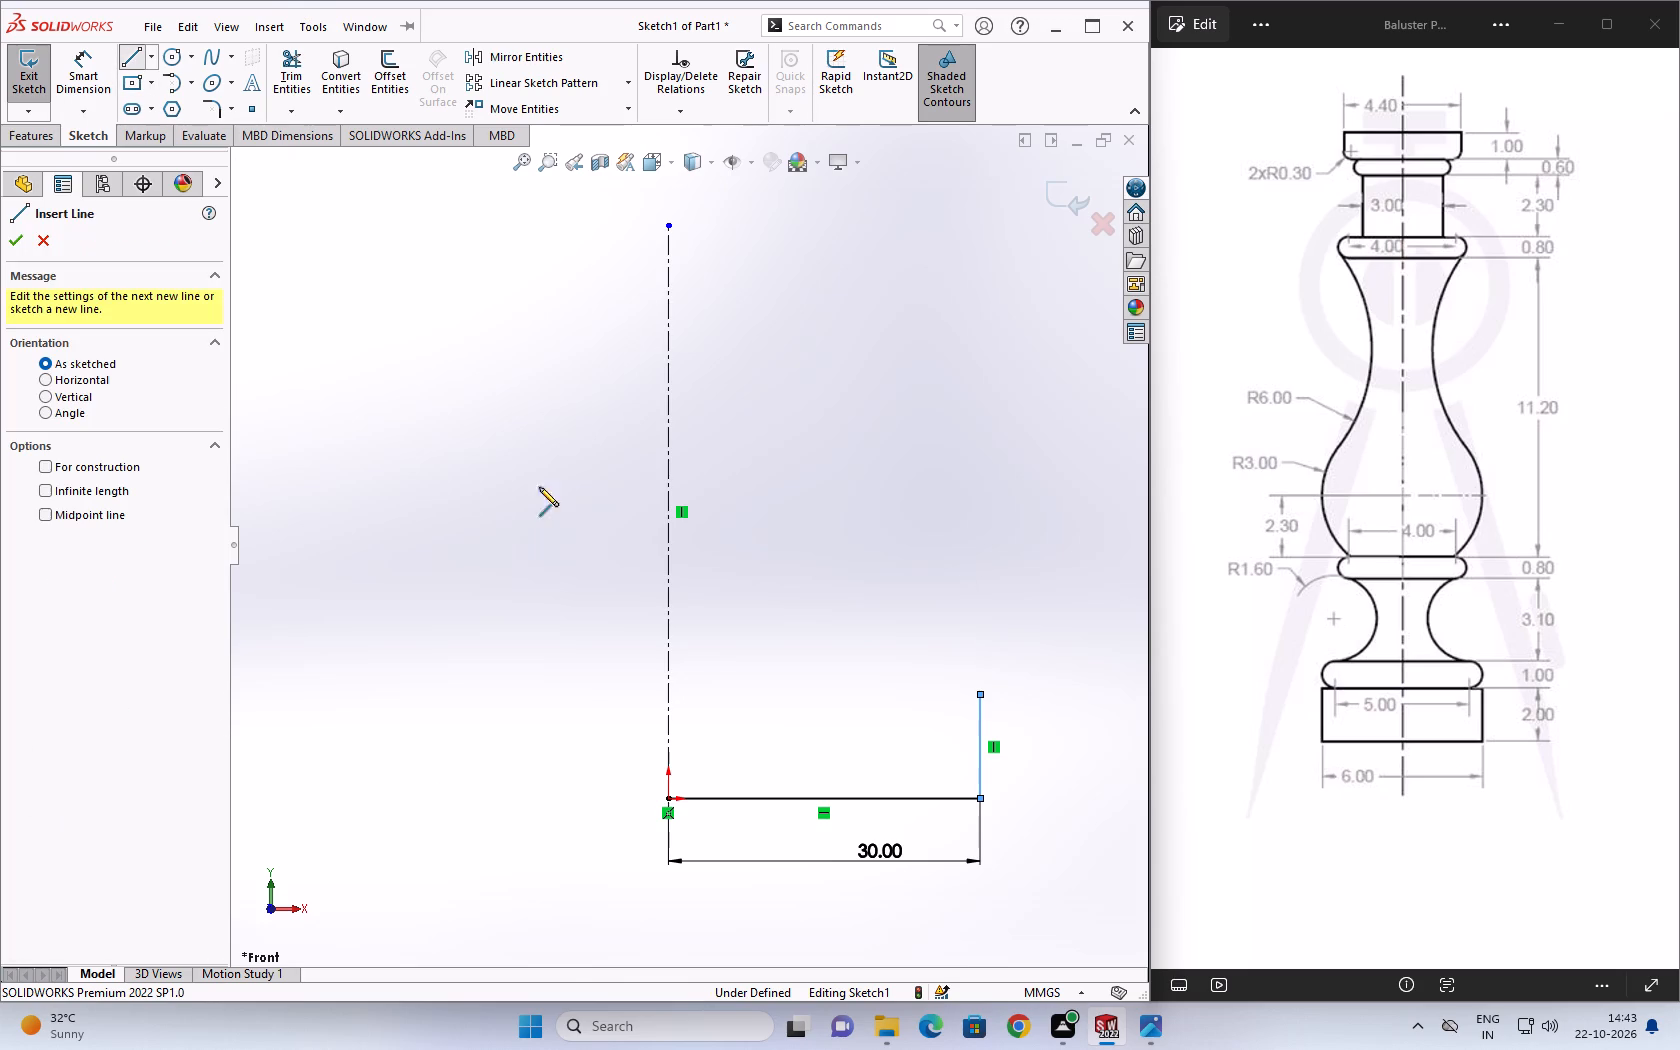
{"action": "left_click", "coordinate": [978, 696]}
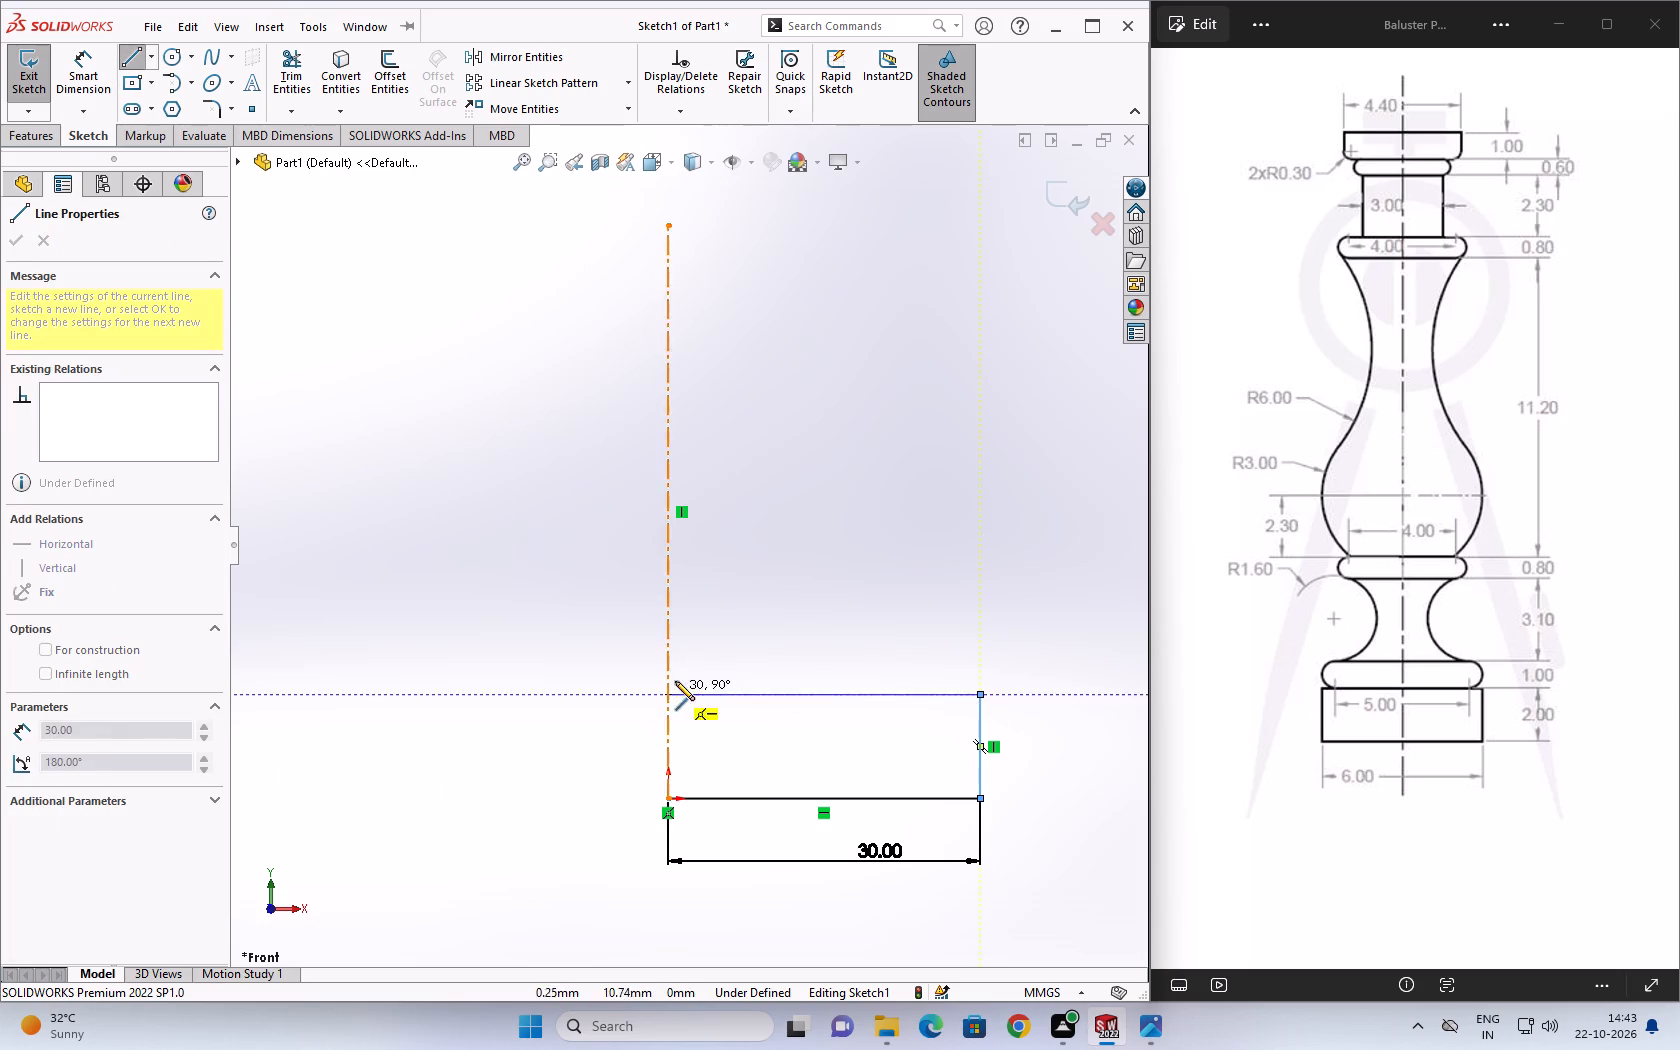
{"action": "left_click", "coordinate": [666, 696]}
{"action": "key", "text": "Escape"}
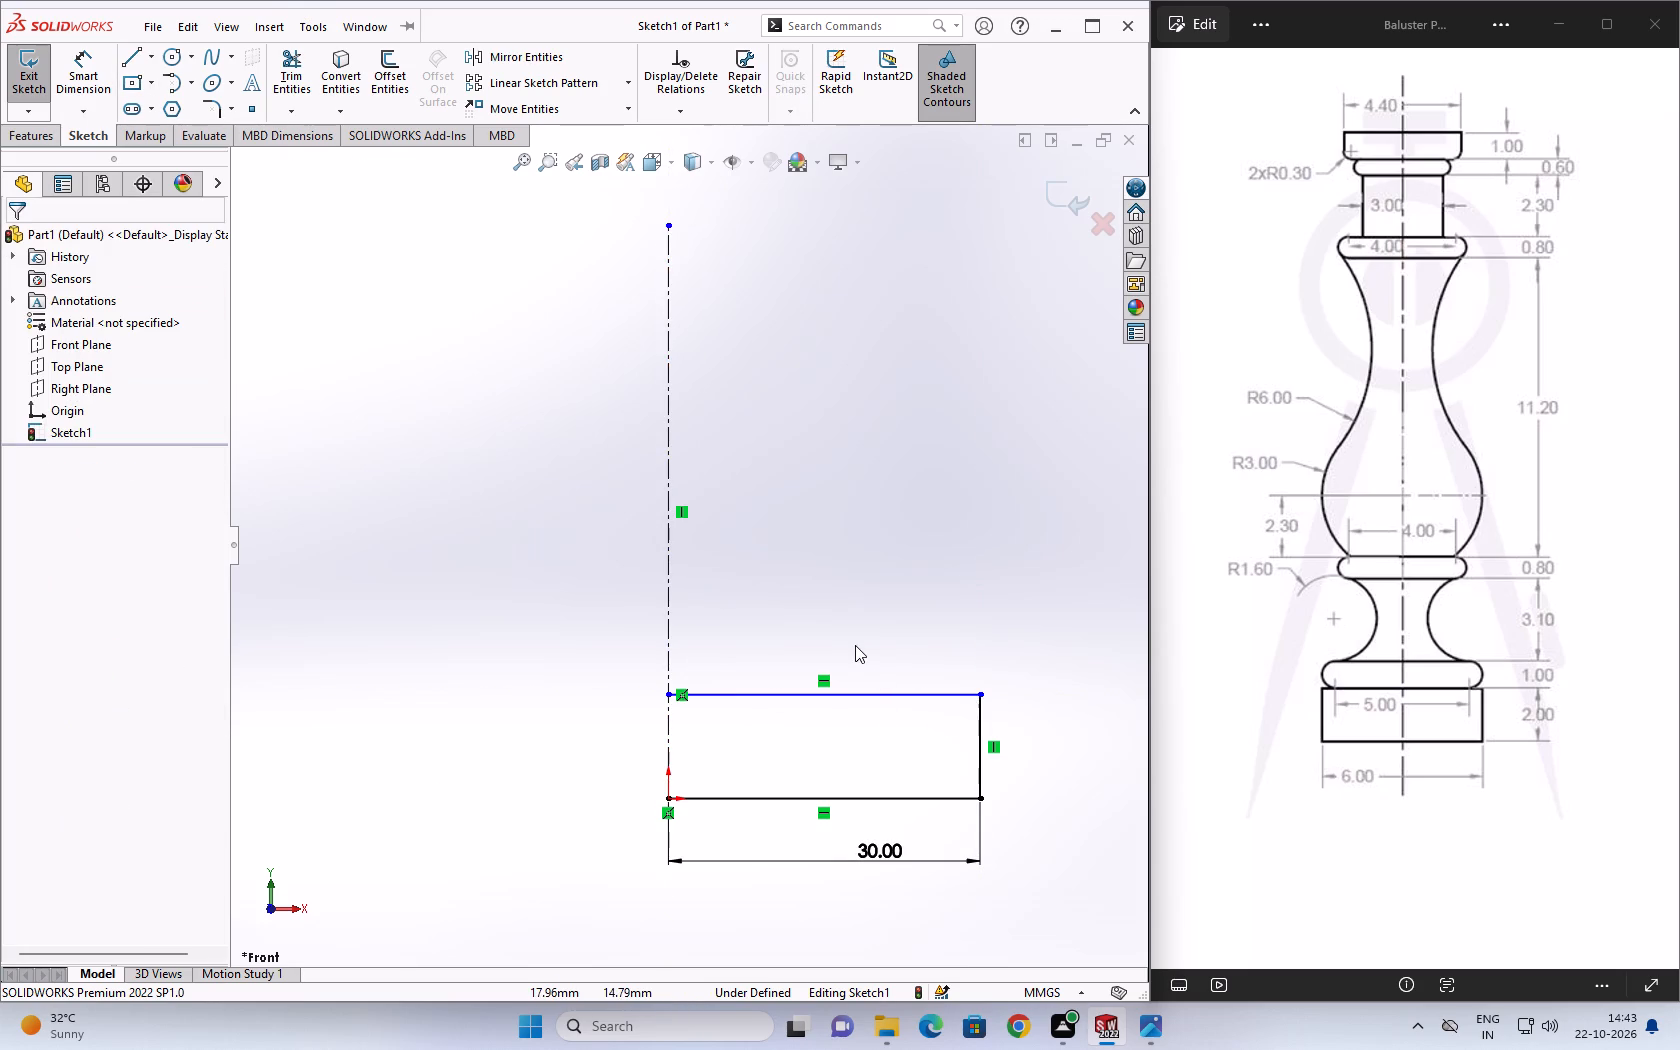
Draw a vertical line up along the centerline from the upper horizontal line's inner end and set its length to 5 mm.
{"action": "scroll", "coordinate": [848, 650], "scroll_direction": "down", "scroll_amount": 1}
{"action": "scroll", "coordinate": [821, 659], "scroll_direction": "up", "scroll_amount": 3}
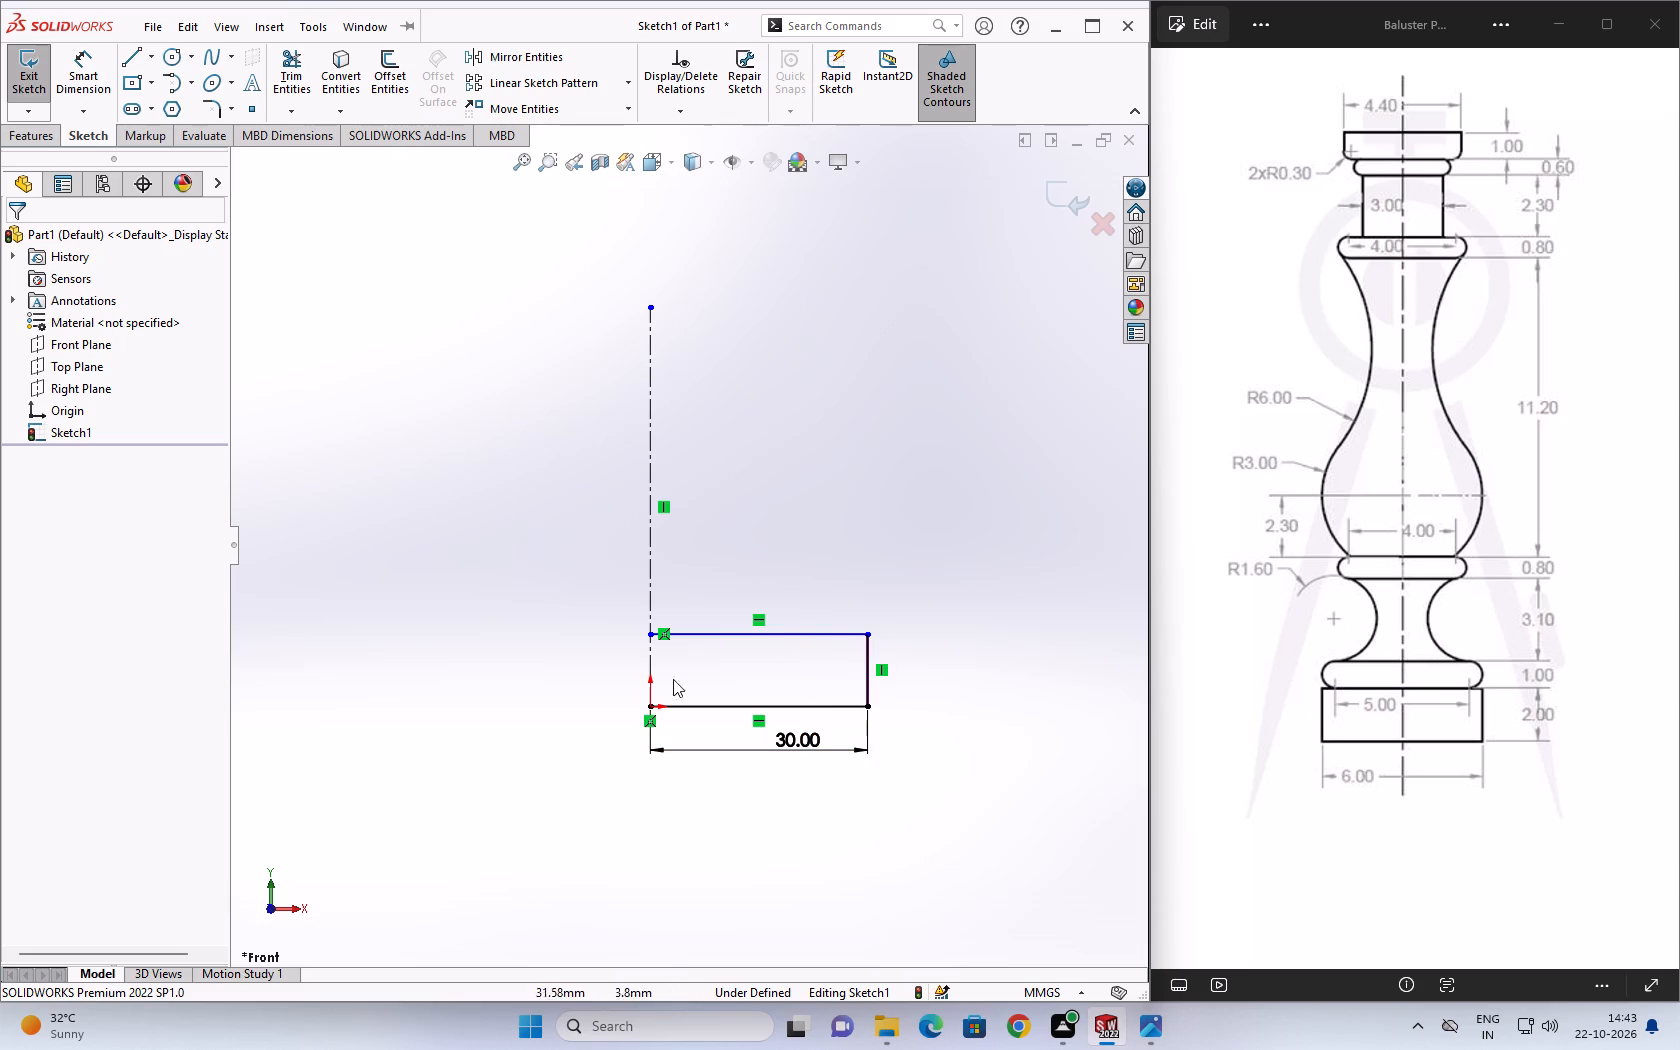
{"action": "left_click", "coordinate": [128, 57]}
{"action": "left_click", "coordinate": [648, 632]}
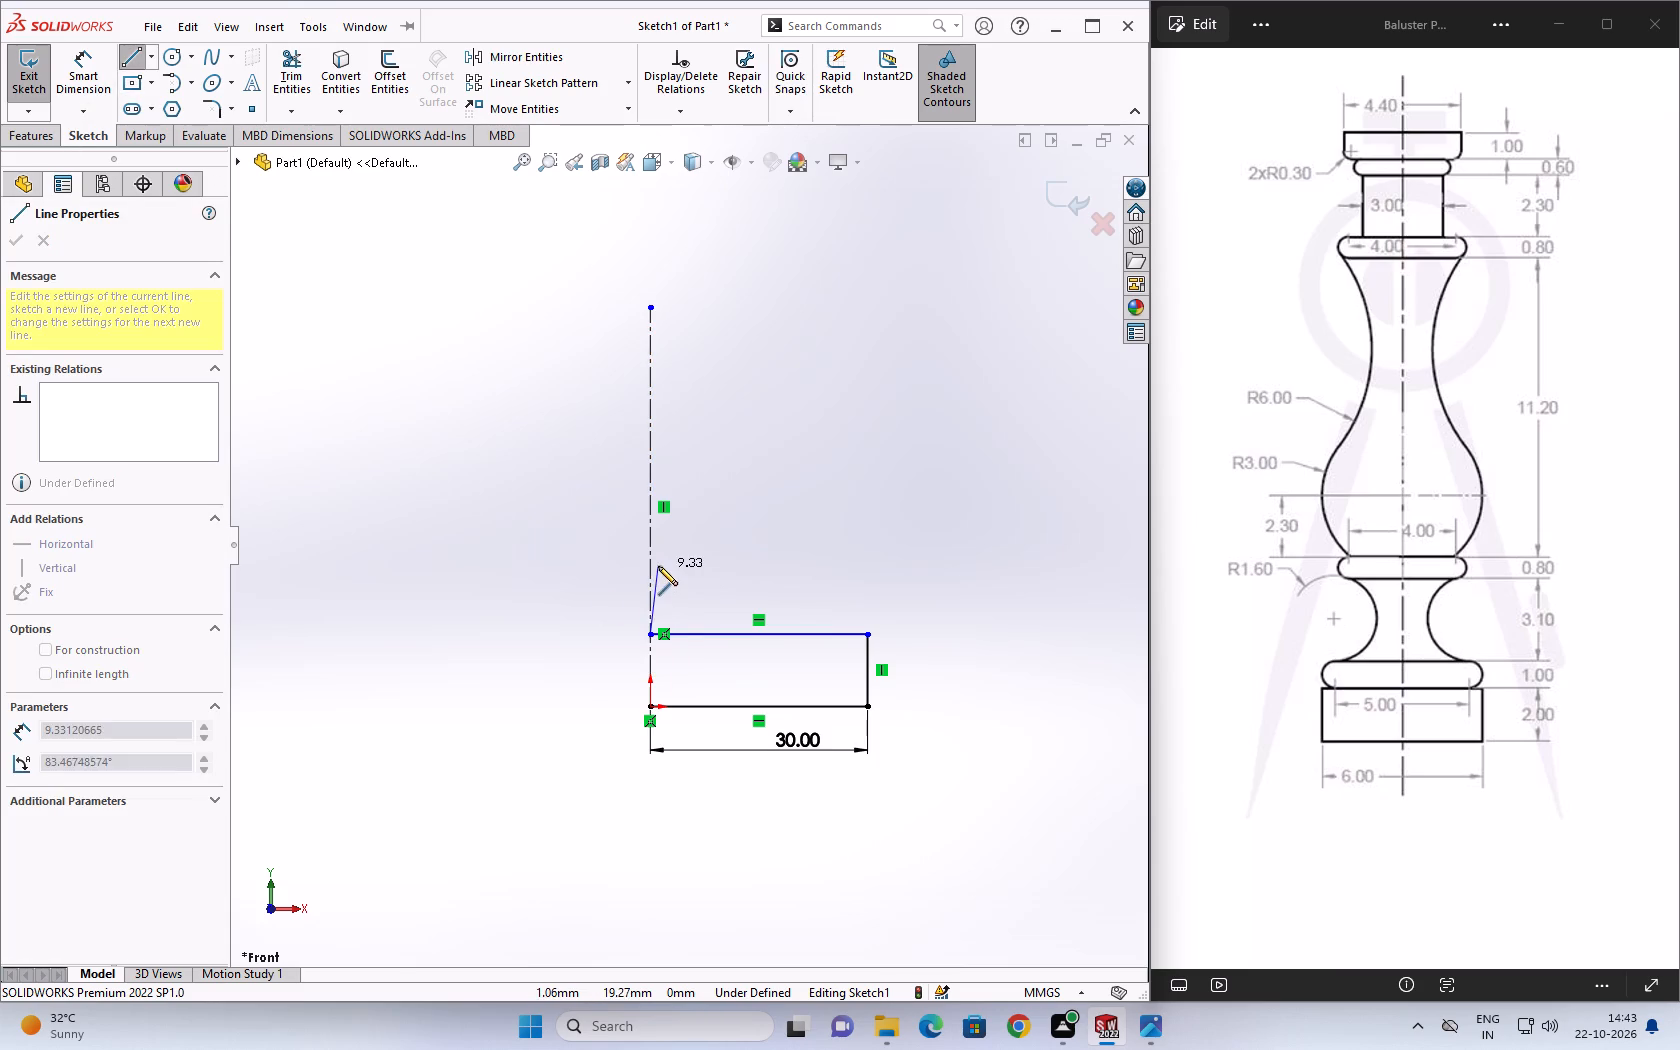
{"action": "left_click", "coordinate": [650, 549]}
{"action": "key", "text": "Escape"}
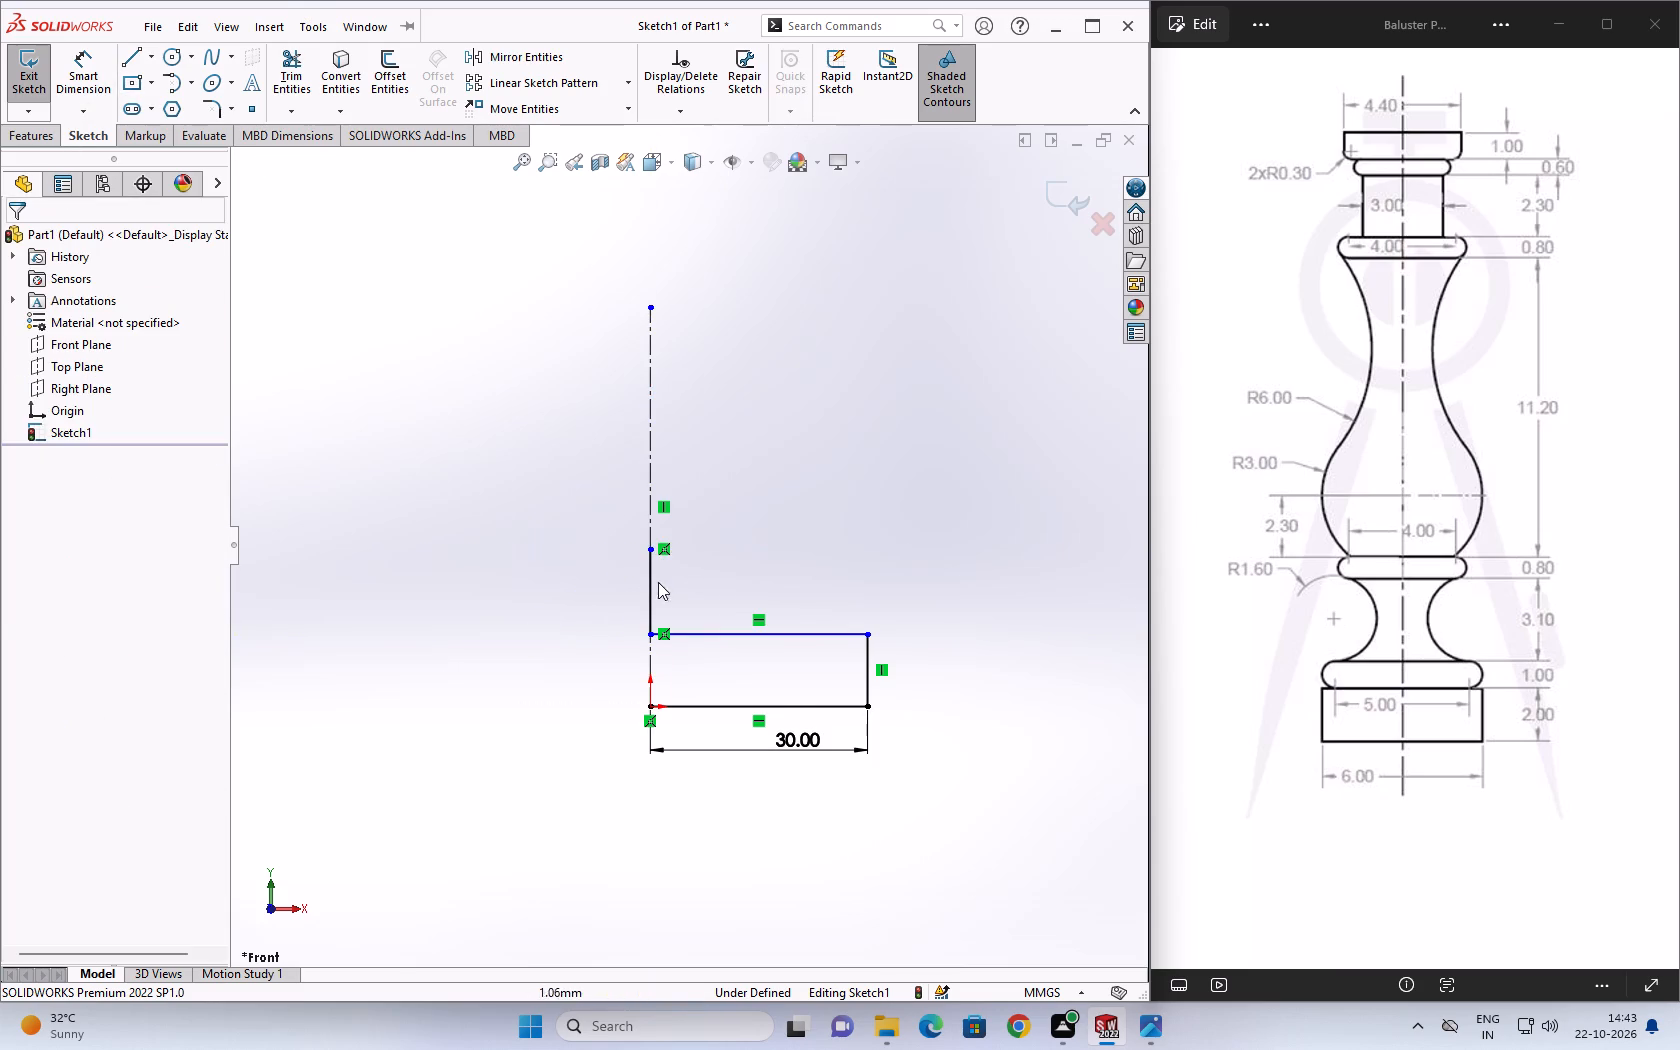
{"action": "left_click", "coordinate": [653, 577]}
{"action": "key", "text": "5"}
{"action": "key", "text": "Return"}
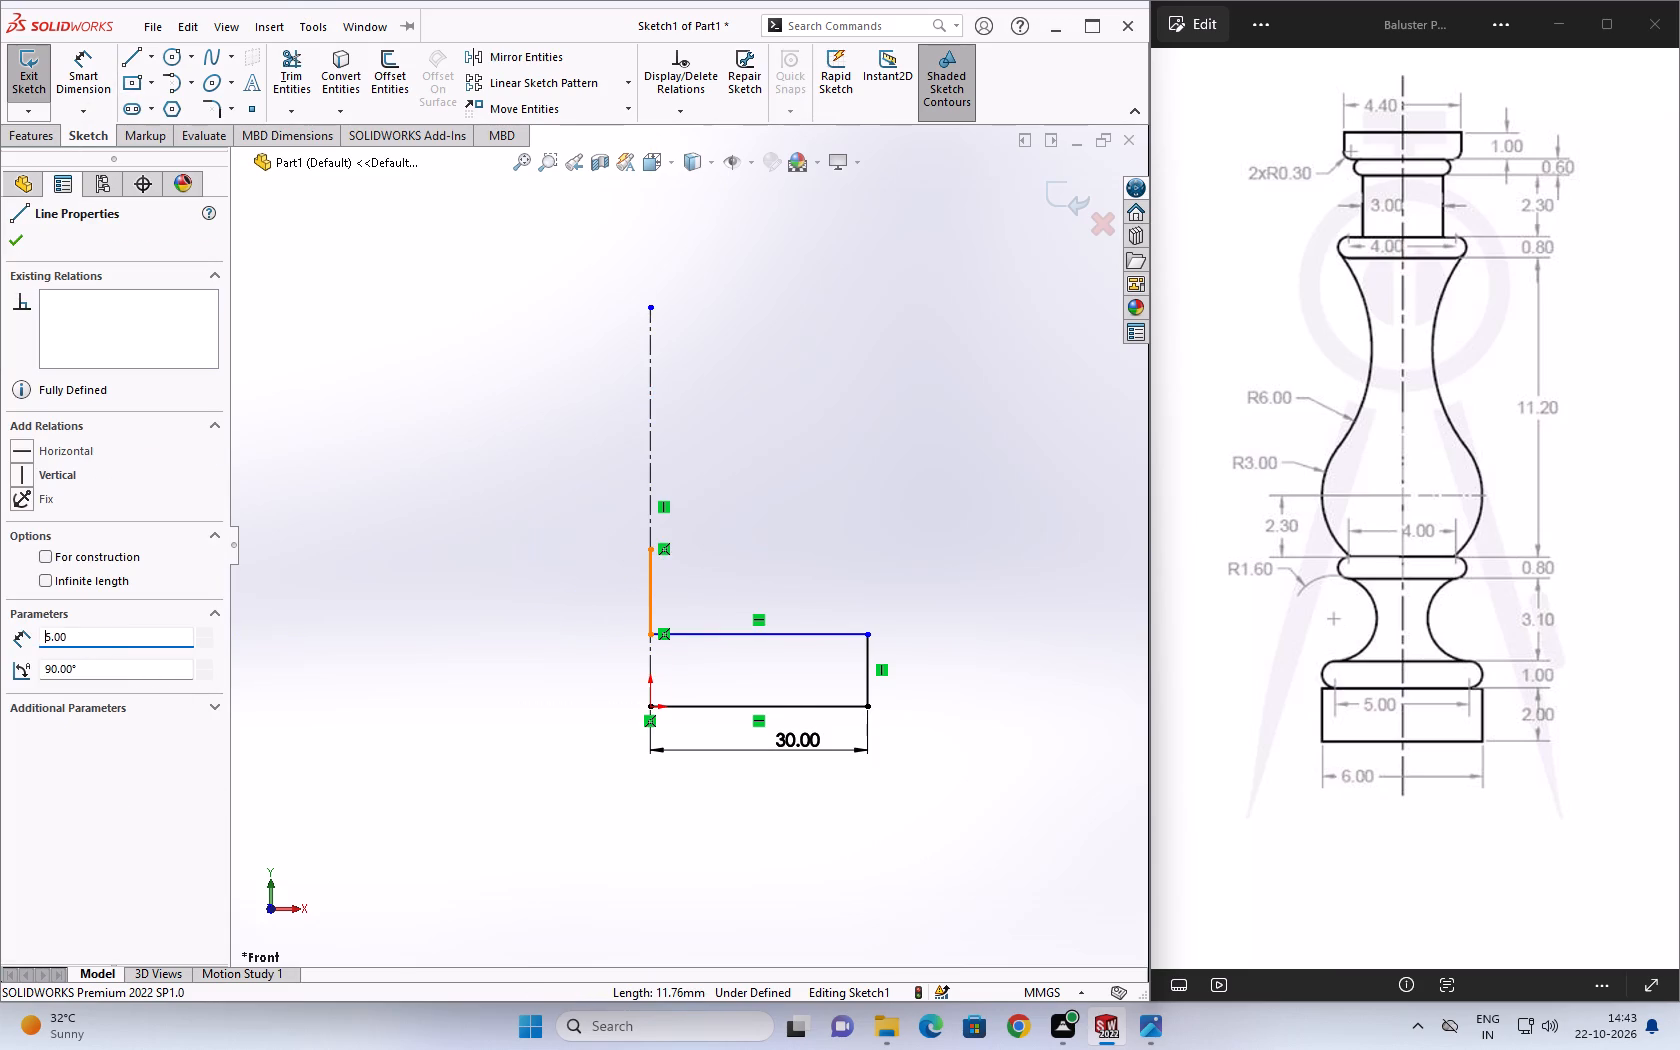
Draw a horizontal line outward from the top of the 5 mm vertical line and set its length to 25 mm.
{"action": "left_click", "coordinate": [124, 58]}
{"action": "left_click", "coordinate": [651, 596]}
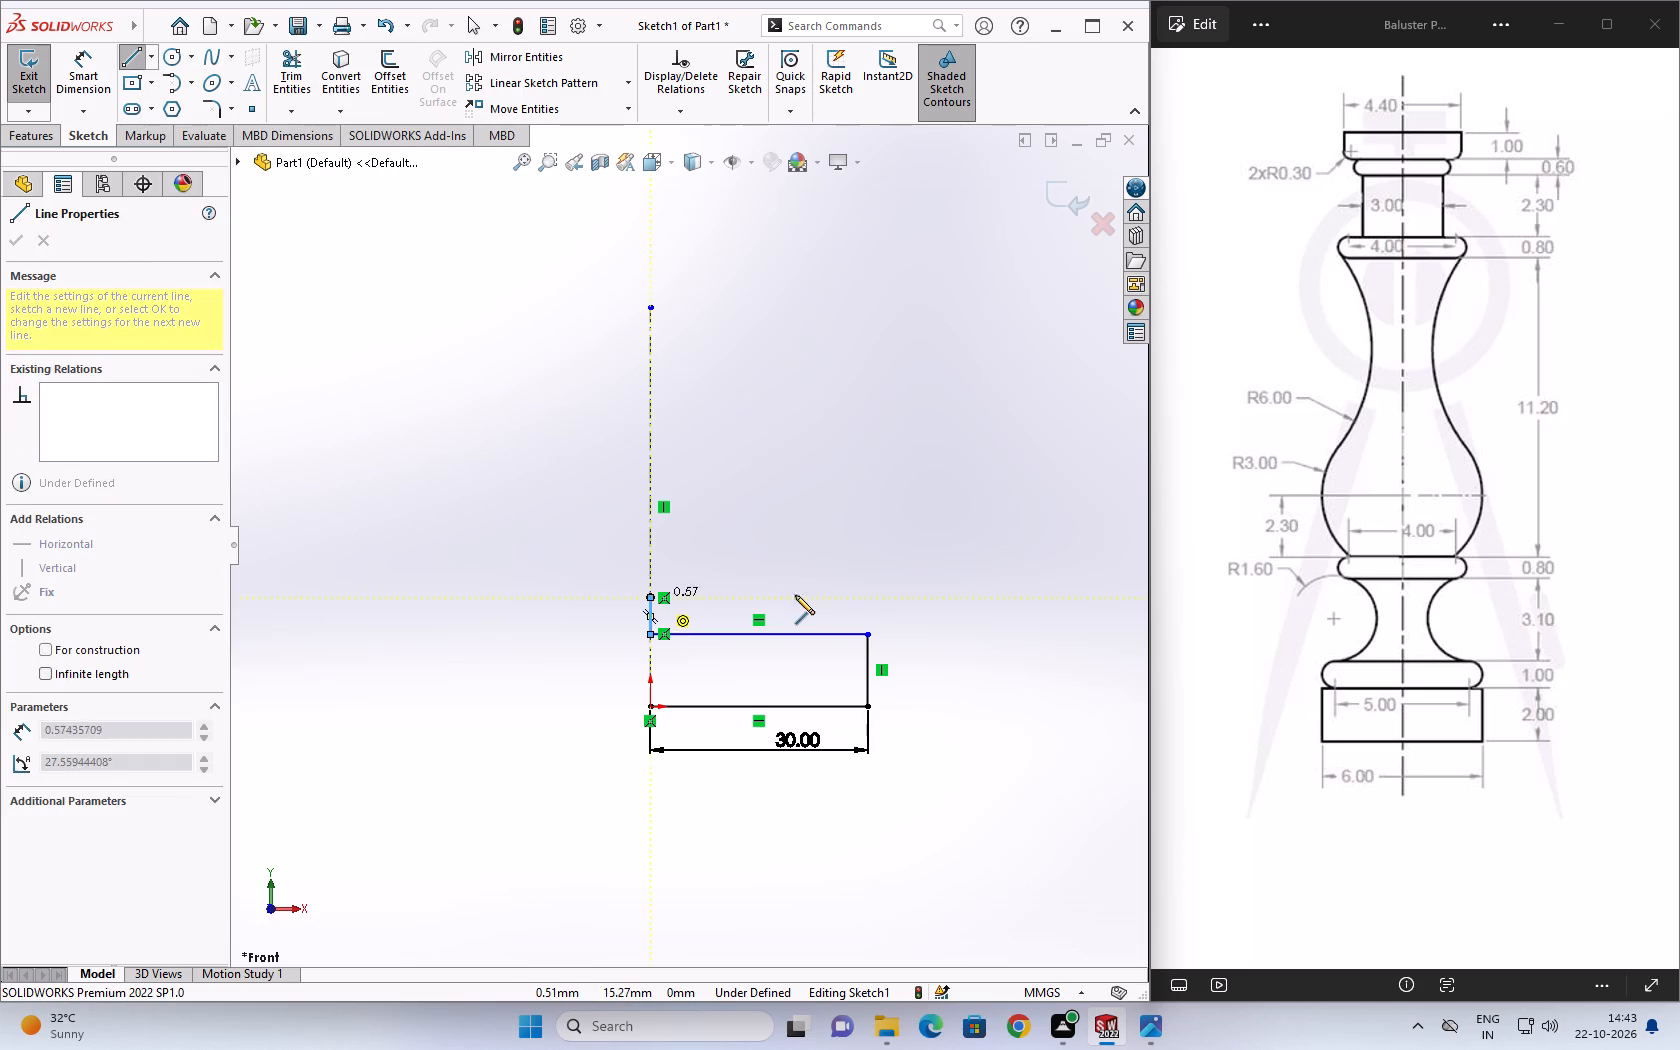
{"action": "left_click", "coordinate": [806, 599]}
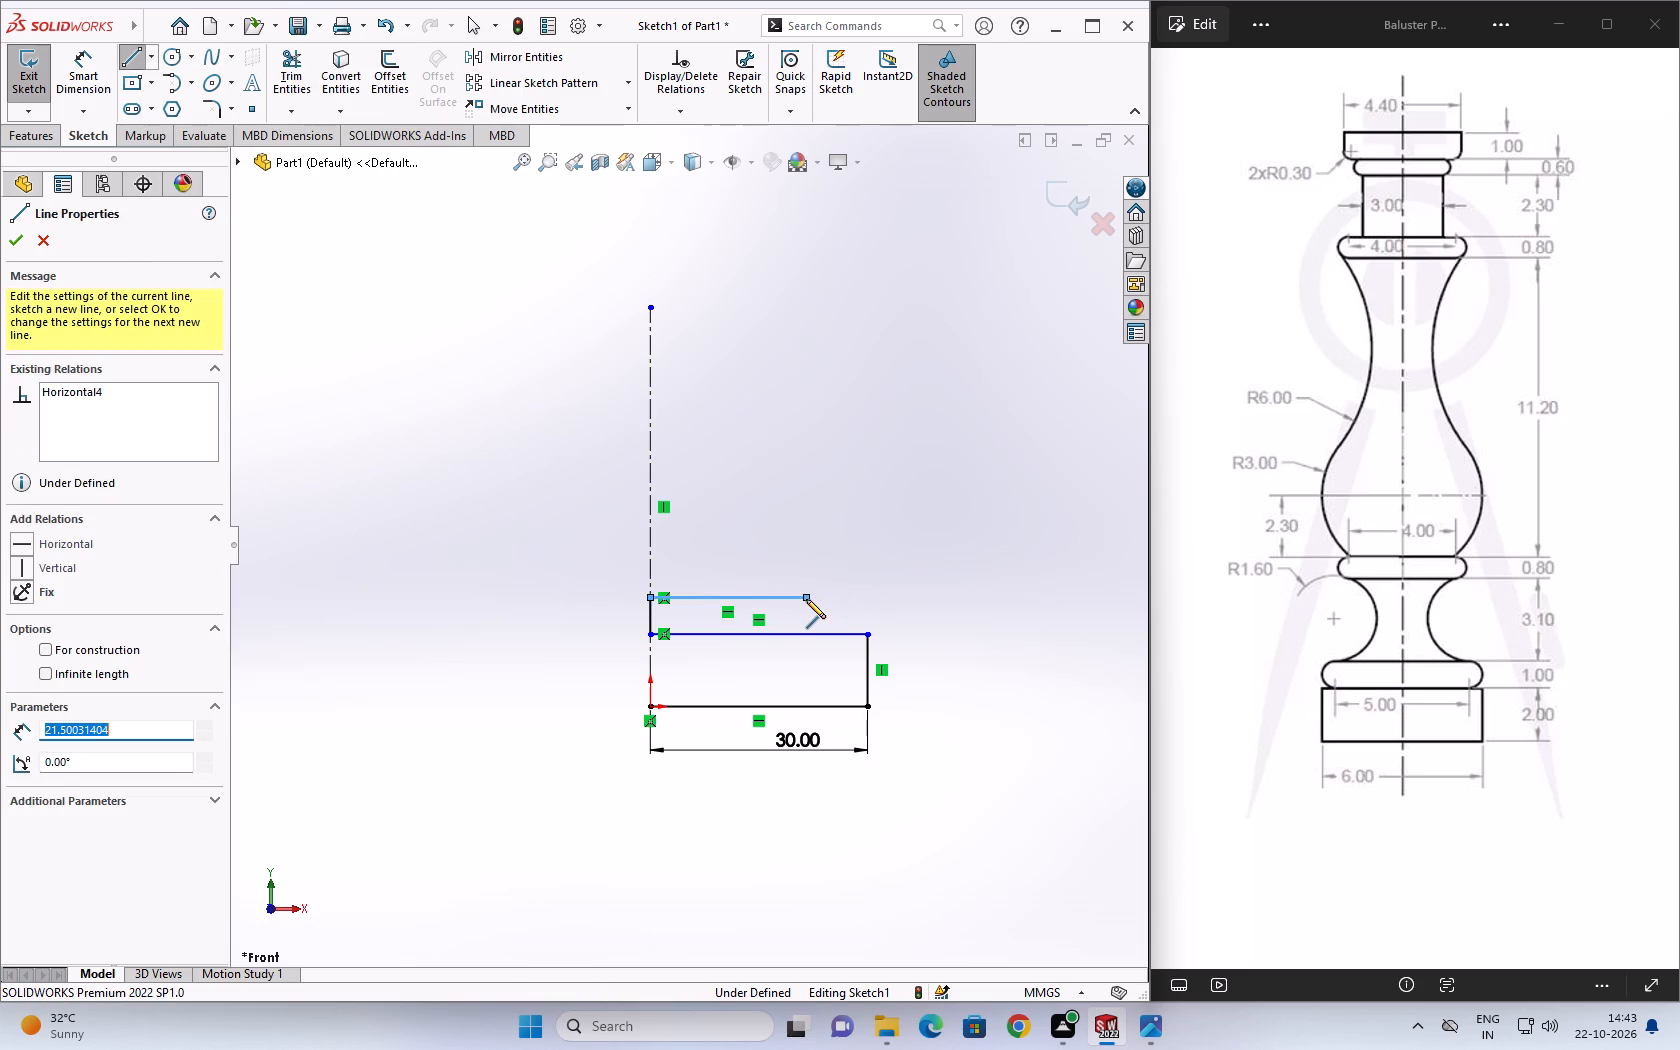
{"action": "type", "text": "20"}
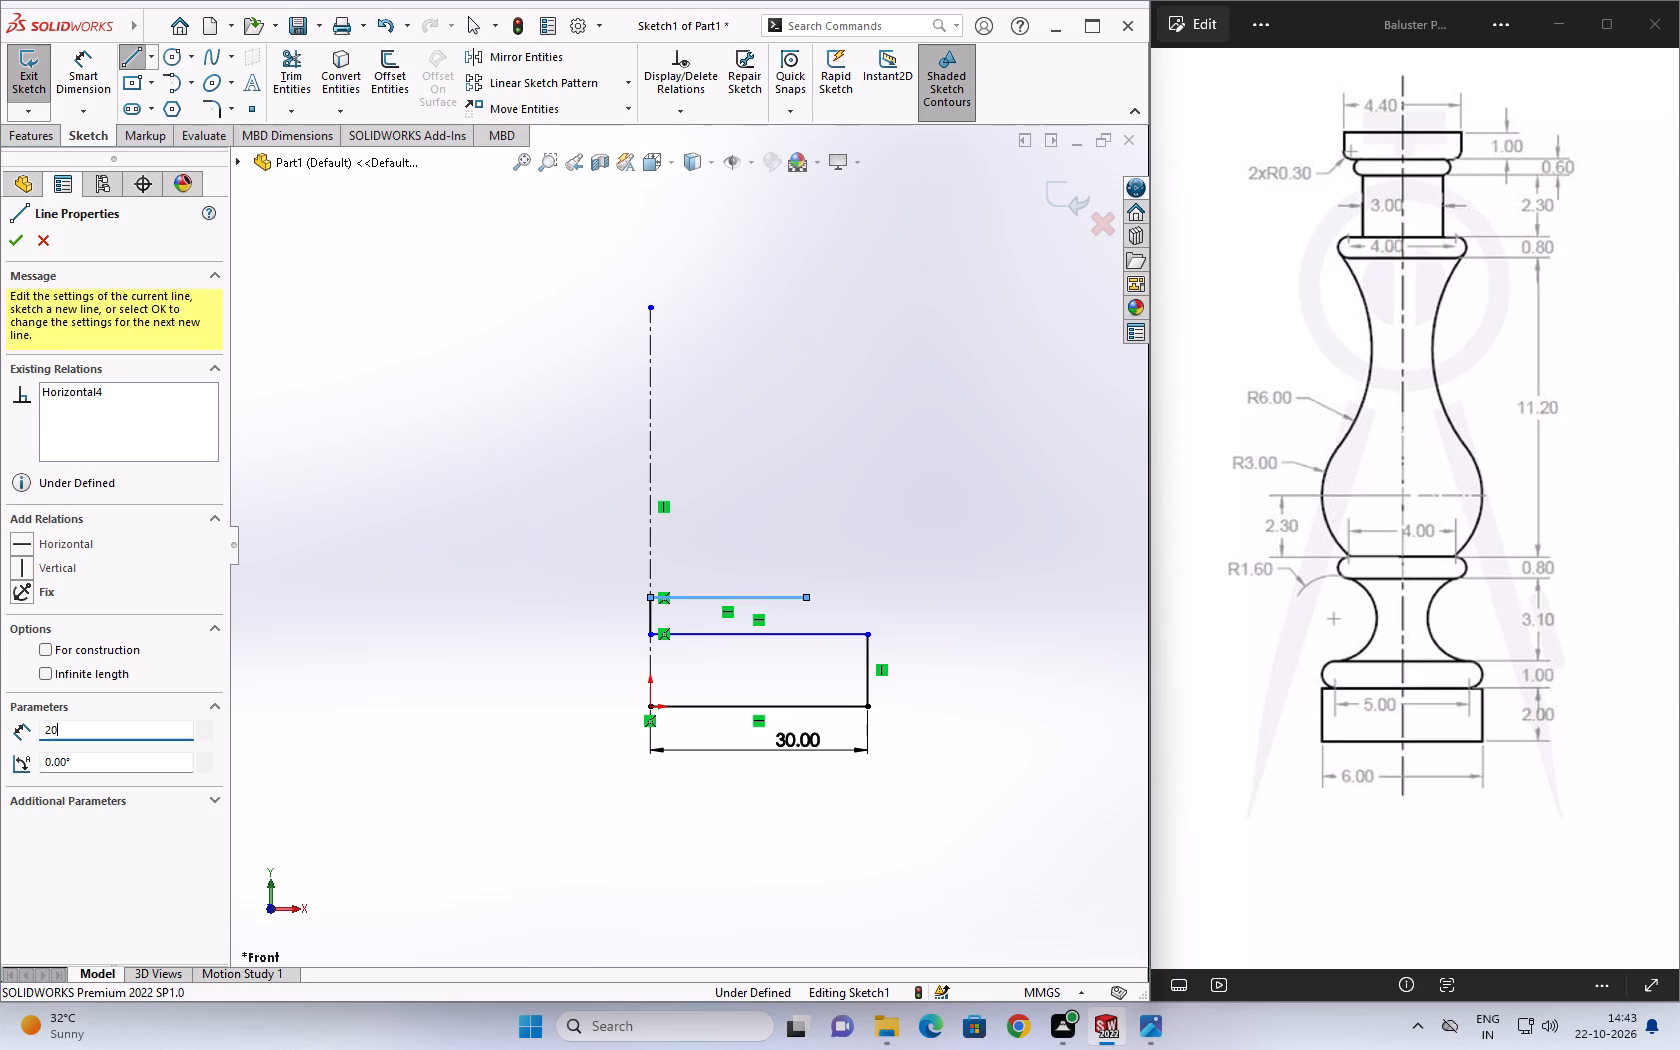
{"action": "key", "text": "BackSpace"}
{"action": "key", "text": "5"}
{"action": "key", "text": "Return"}
{"action": "key", "text": "Escape"}
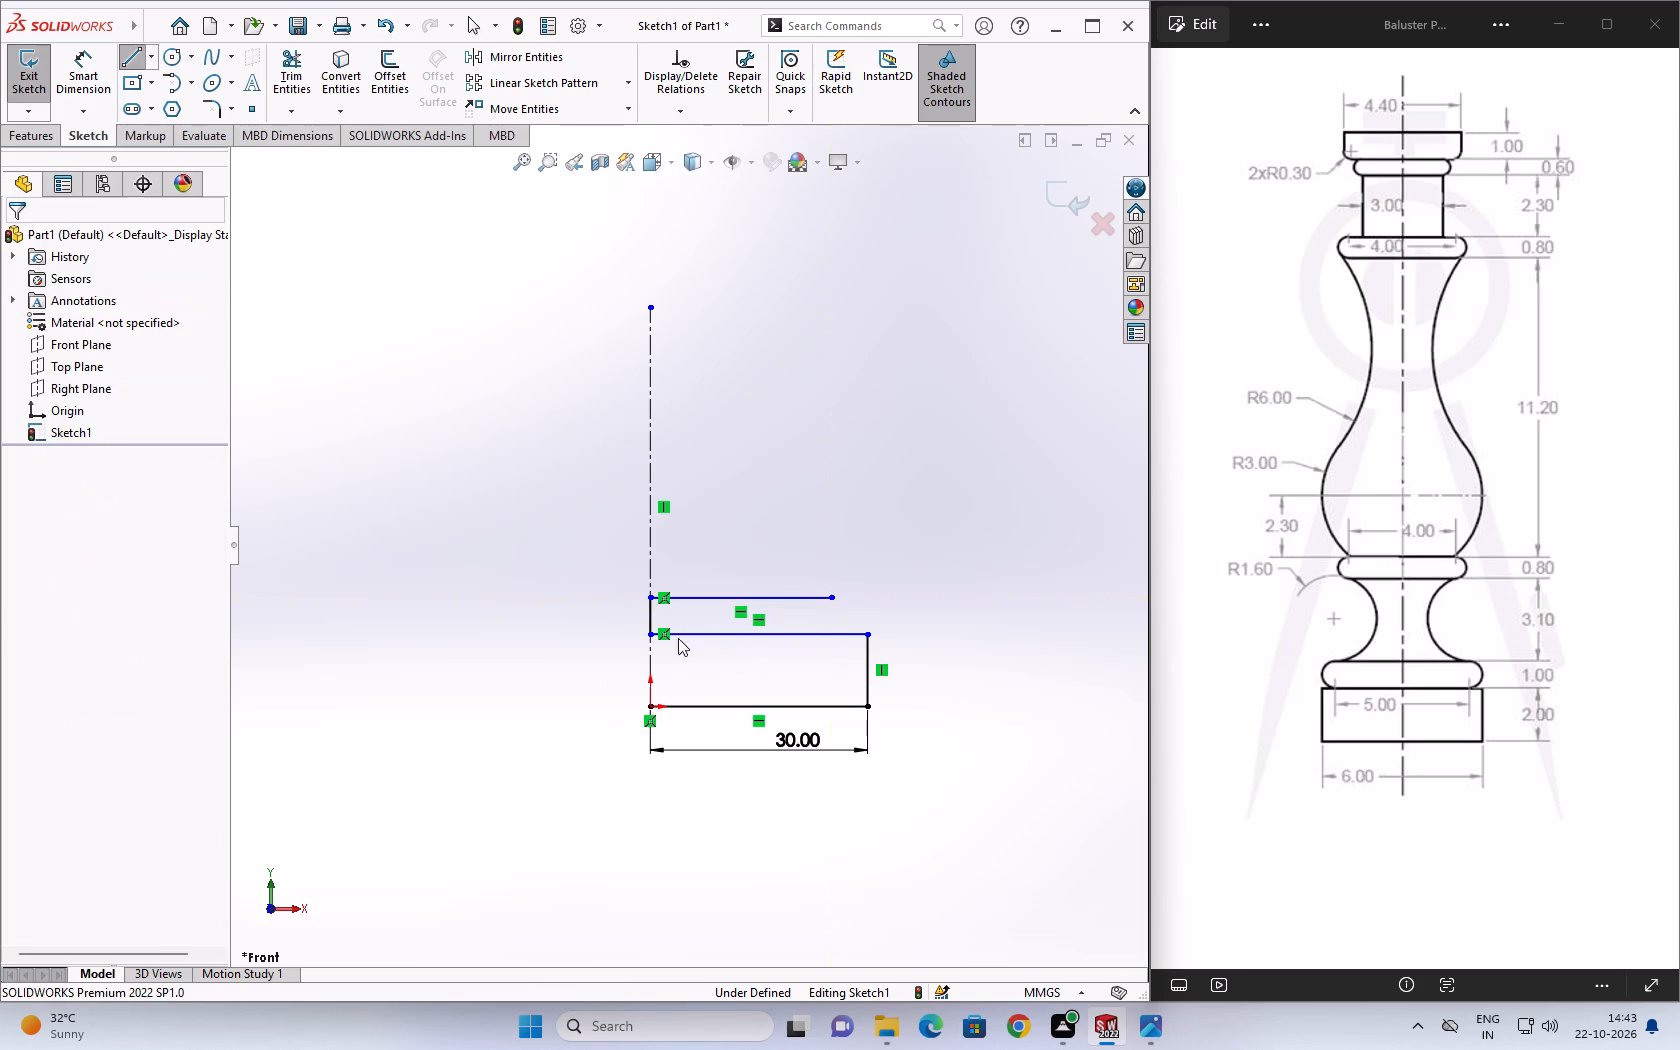
{"action": "key", "text": "Escape"}
Trim away the 5 mm vertical helper line lying on the centerline.
{"action": "left_click", "coordinate": [304, 83]}
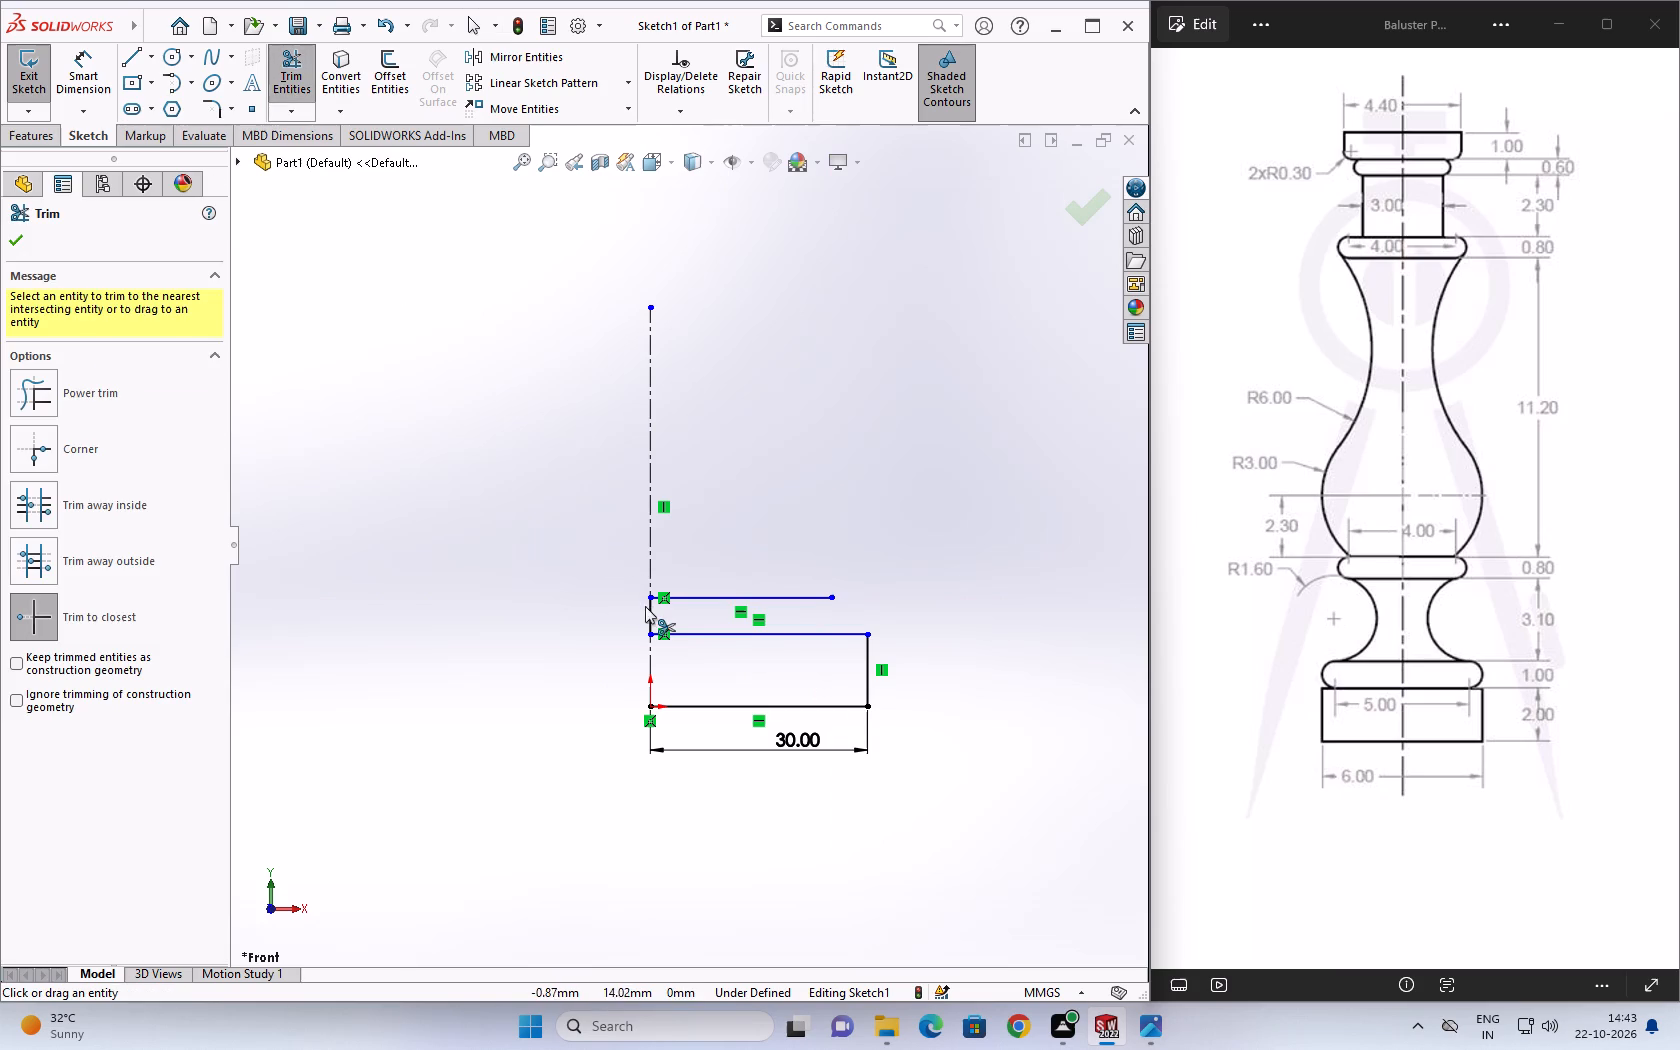
{"action": "left_click", "coordinate": [648, 608]}
{"action": "key", "text": "Escape"}
{"action": "scroll", "coordinate": [875, 606], "scroll_direction": "down", "scroll_amount": 1}
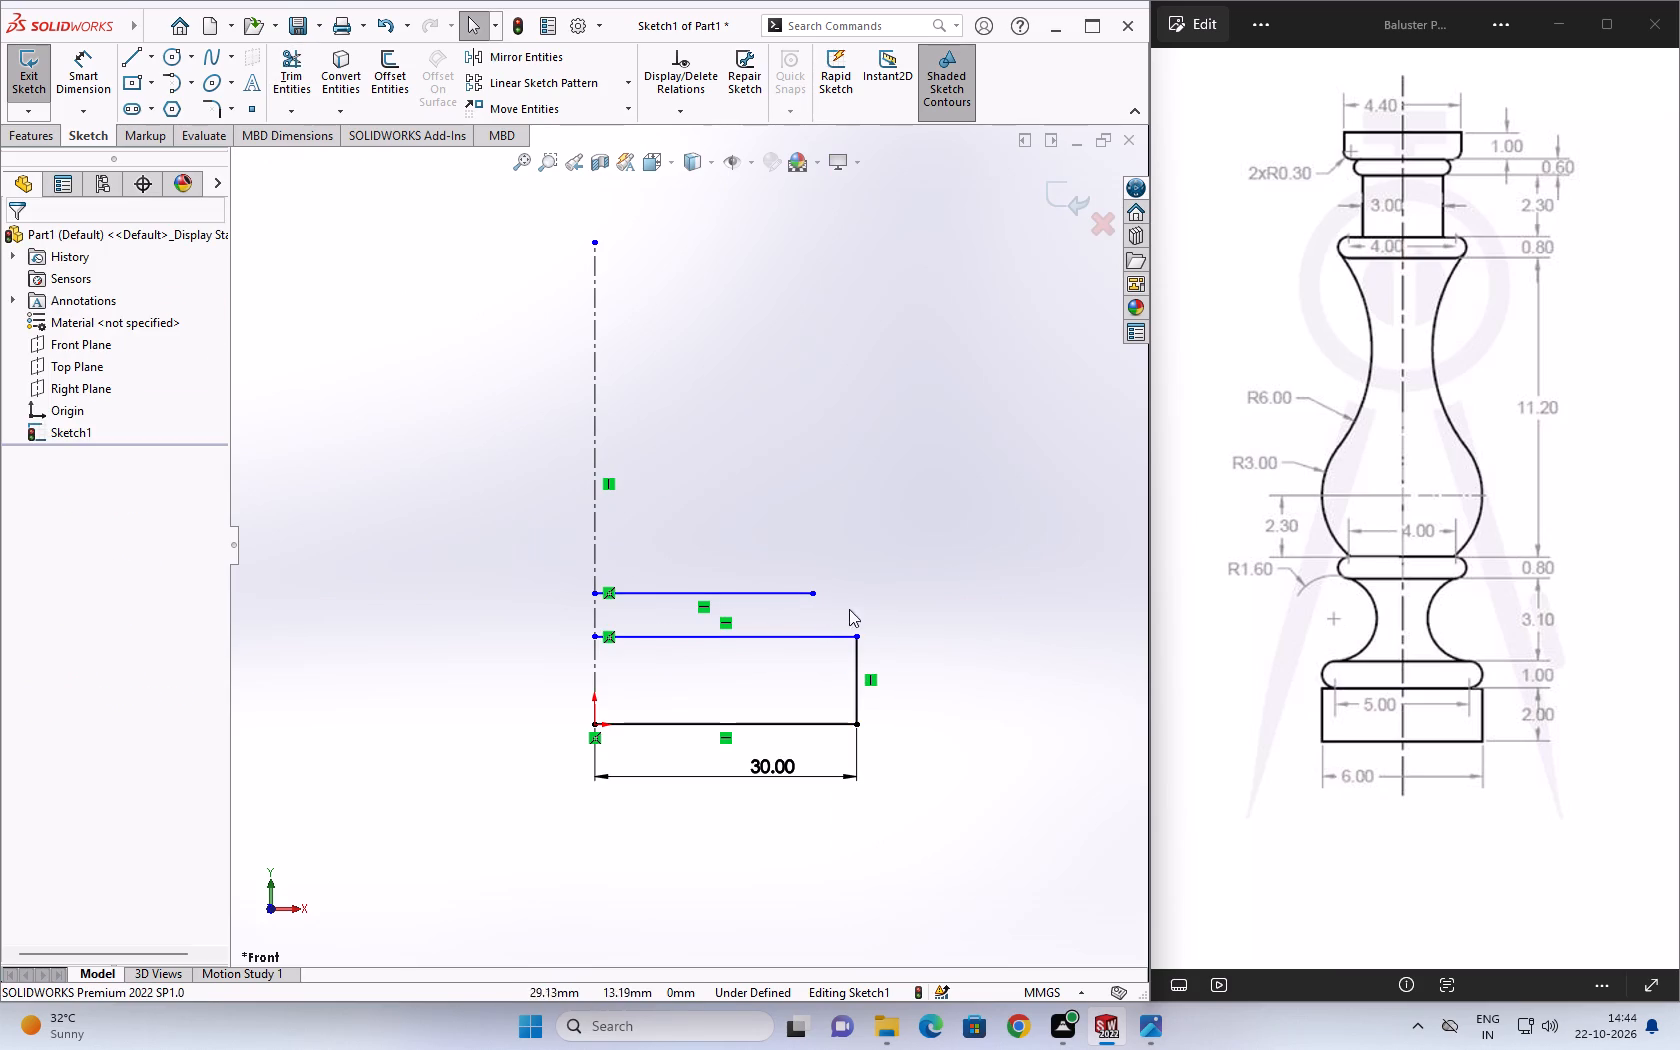
{"action": "key", "text": "Escape"}
{"action": "key", "text": "Escape"}
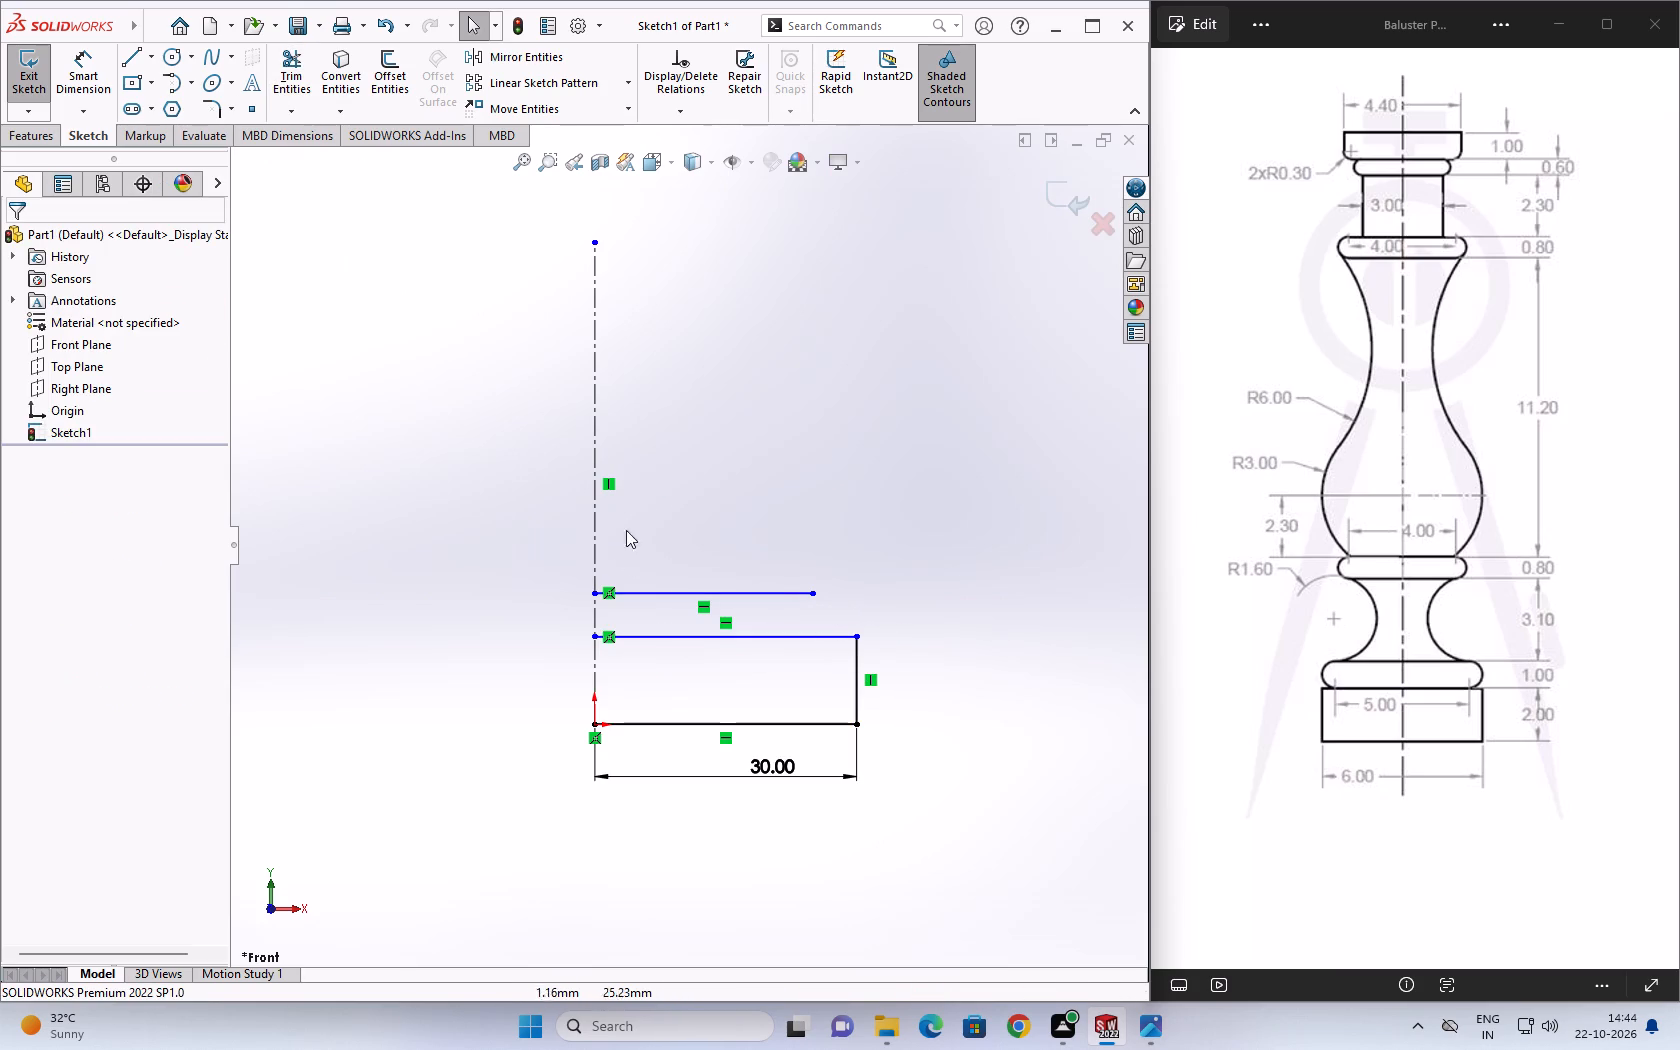
Draw a vertical construction line from the 25 mm line's outer end down to the horizontal line below, about 5 mm long.
{"action": "left_click", "coordinate": [148, 66]}
{"action": "left_click", "coordinate": [168, 115]}
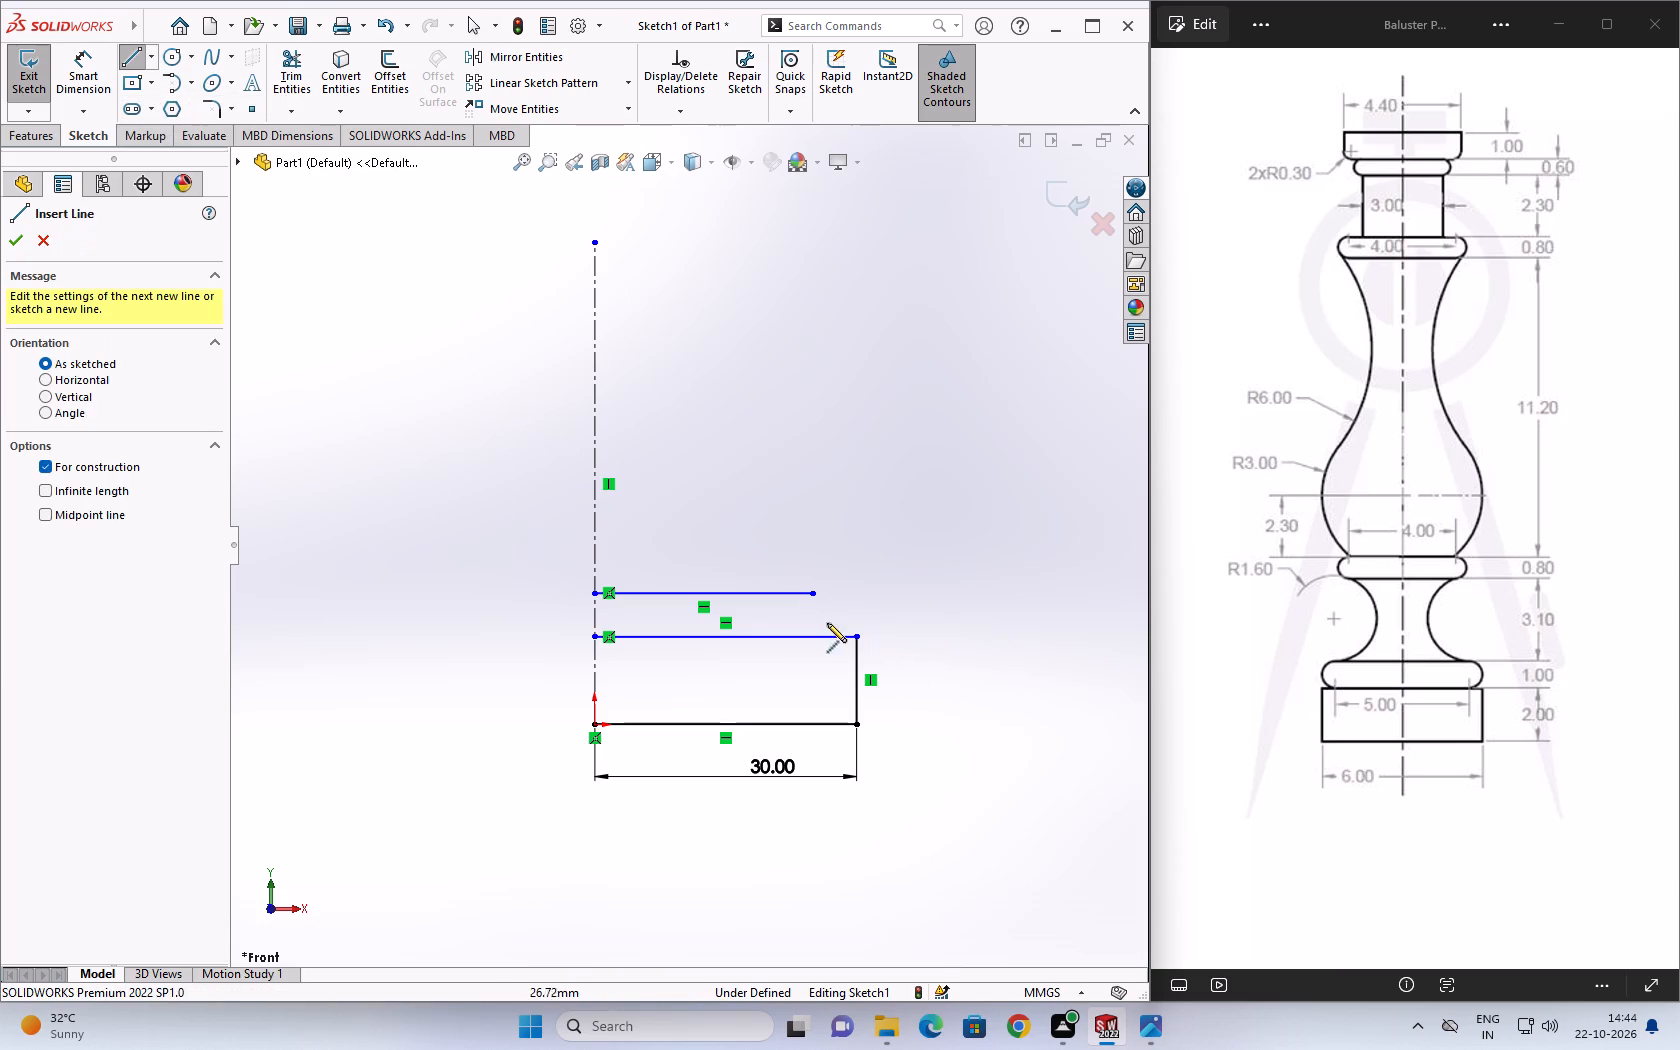
{"action": "scroll", "coordinate": [823, 619], "scroll_direction": "down", "scroll_amount": 5}
{"action": "left_click", "coordinate": [750, 533]}
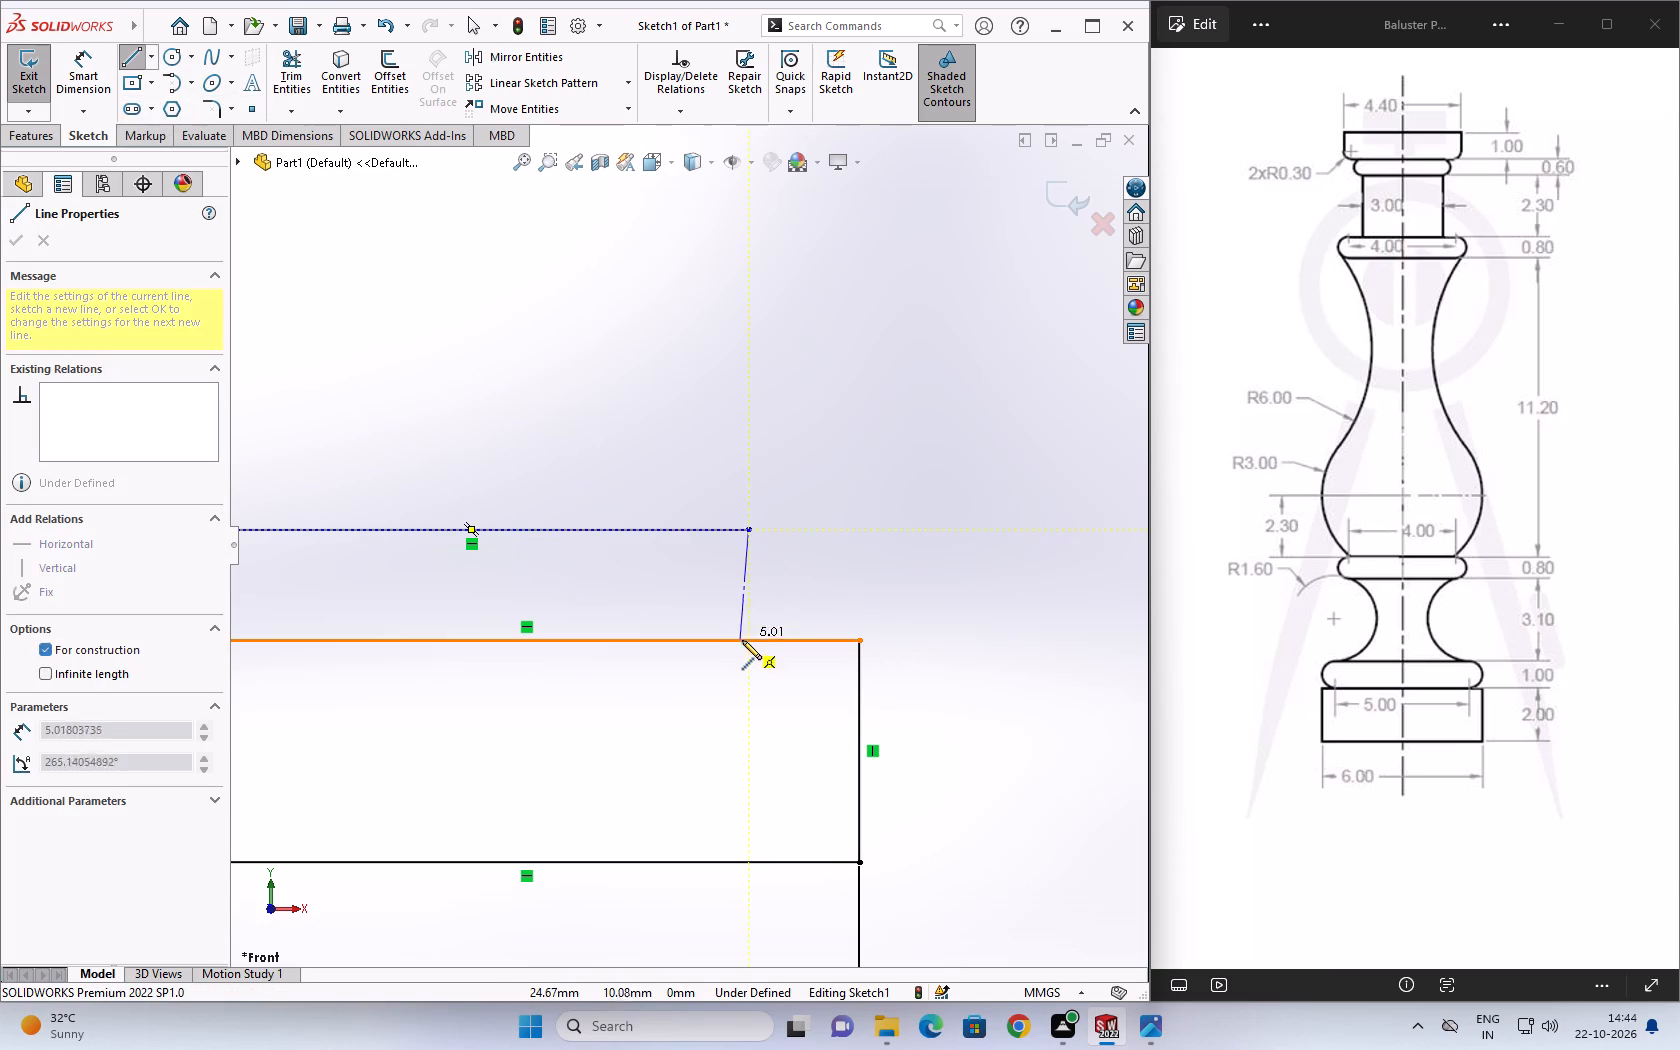
{"action": "left_click", "coordinate": [748, 641]}
{"action": "key", "text": "Escape"}
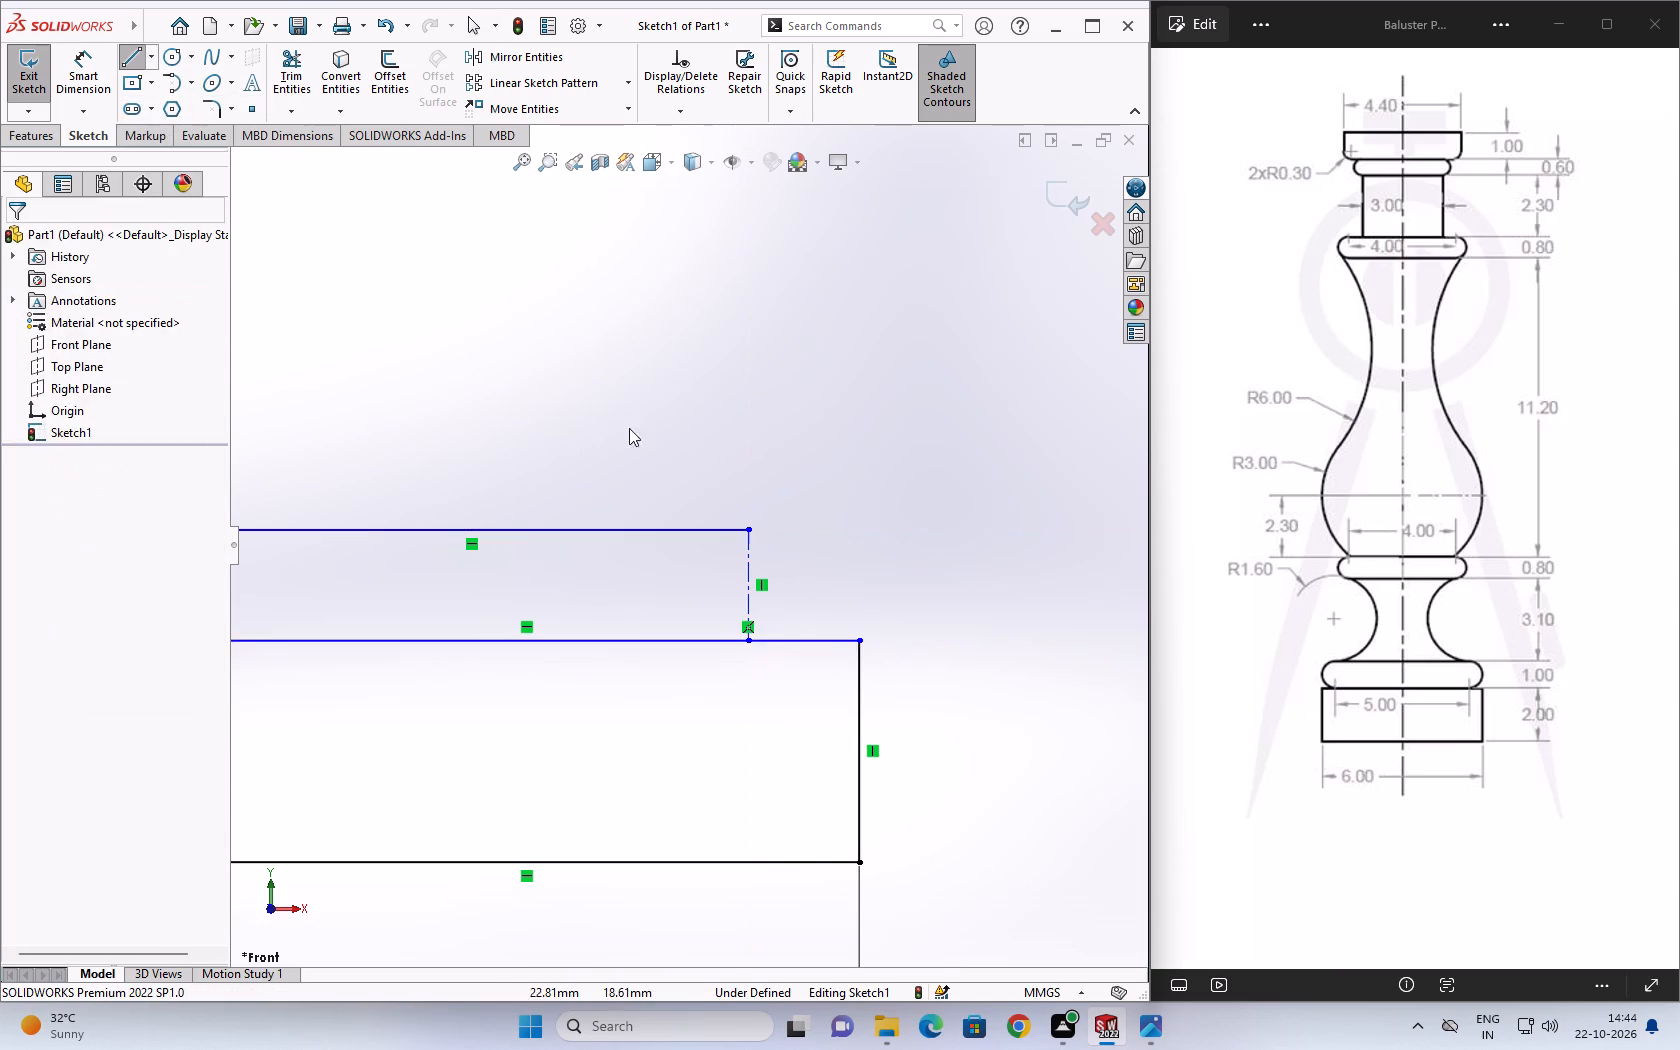
{"action": "key", "text": "Escape"}
Draw a 2.5 mm radius circle centered on the midpoint of the short construction line, reaching its lower end.
{"action": "left_click", "coordinate": [175, 60]}
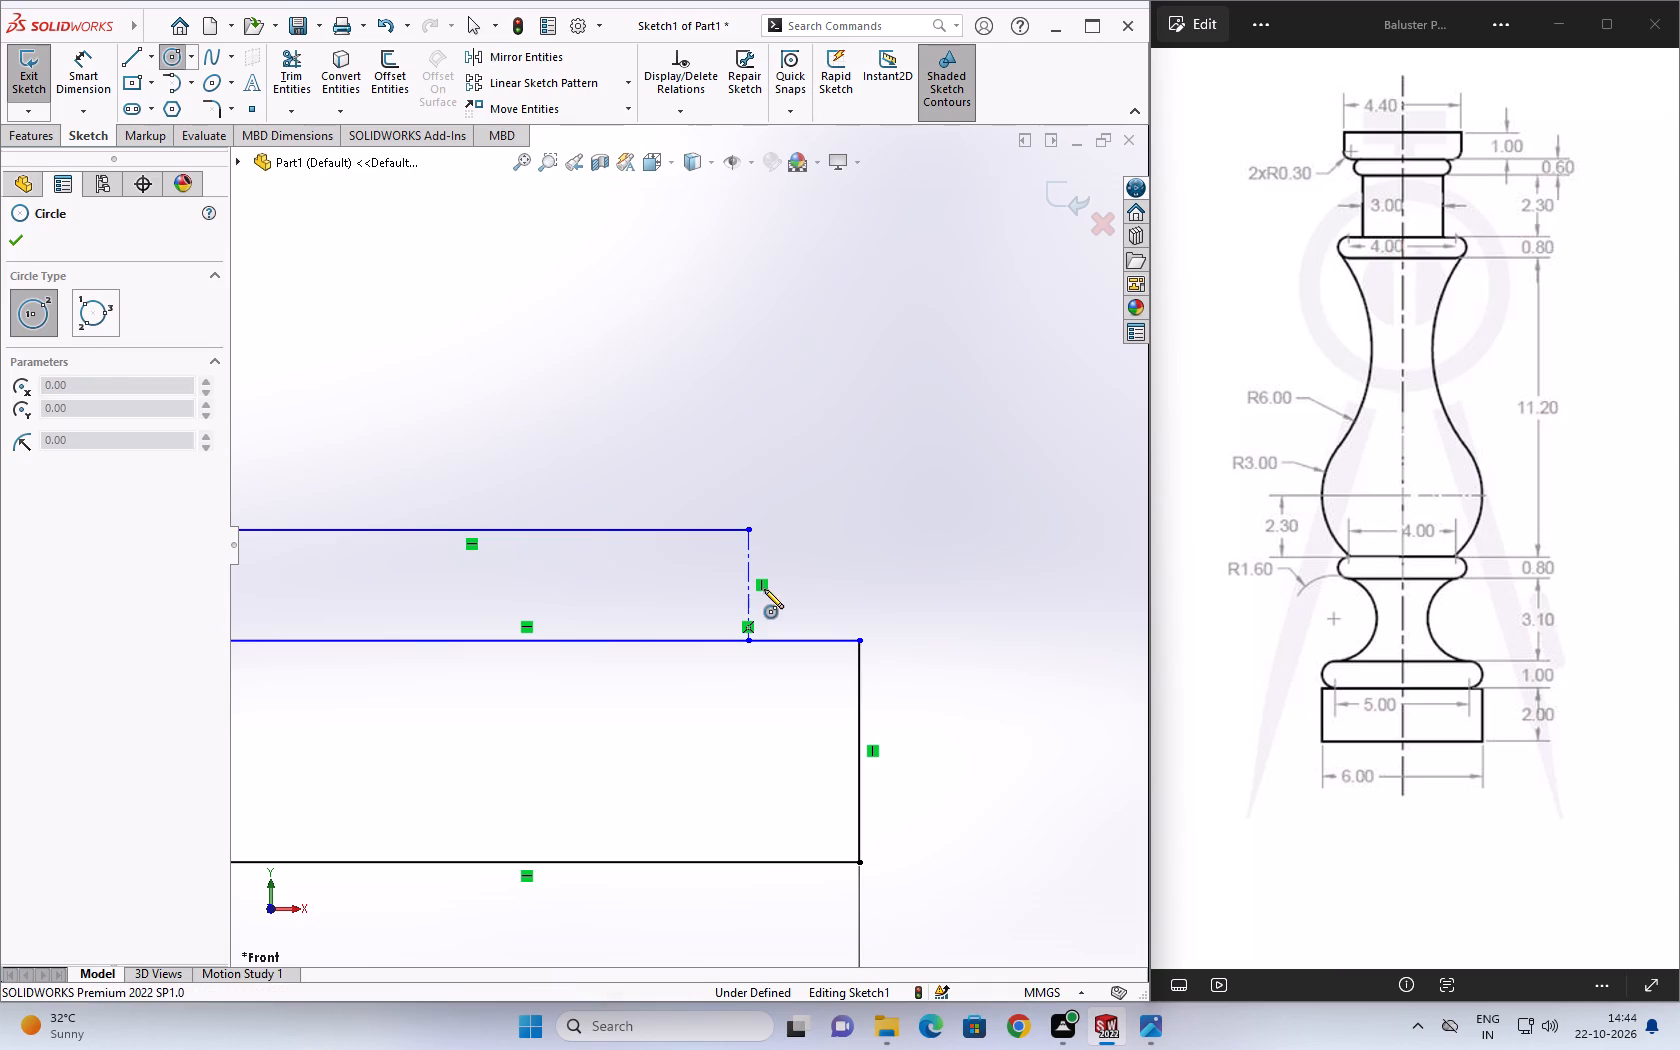
{"action": "left_click", "coordinate": [749, 588]}
{"action": "left_click", "coordinate": [748, 641]}
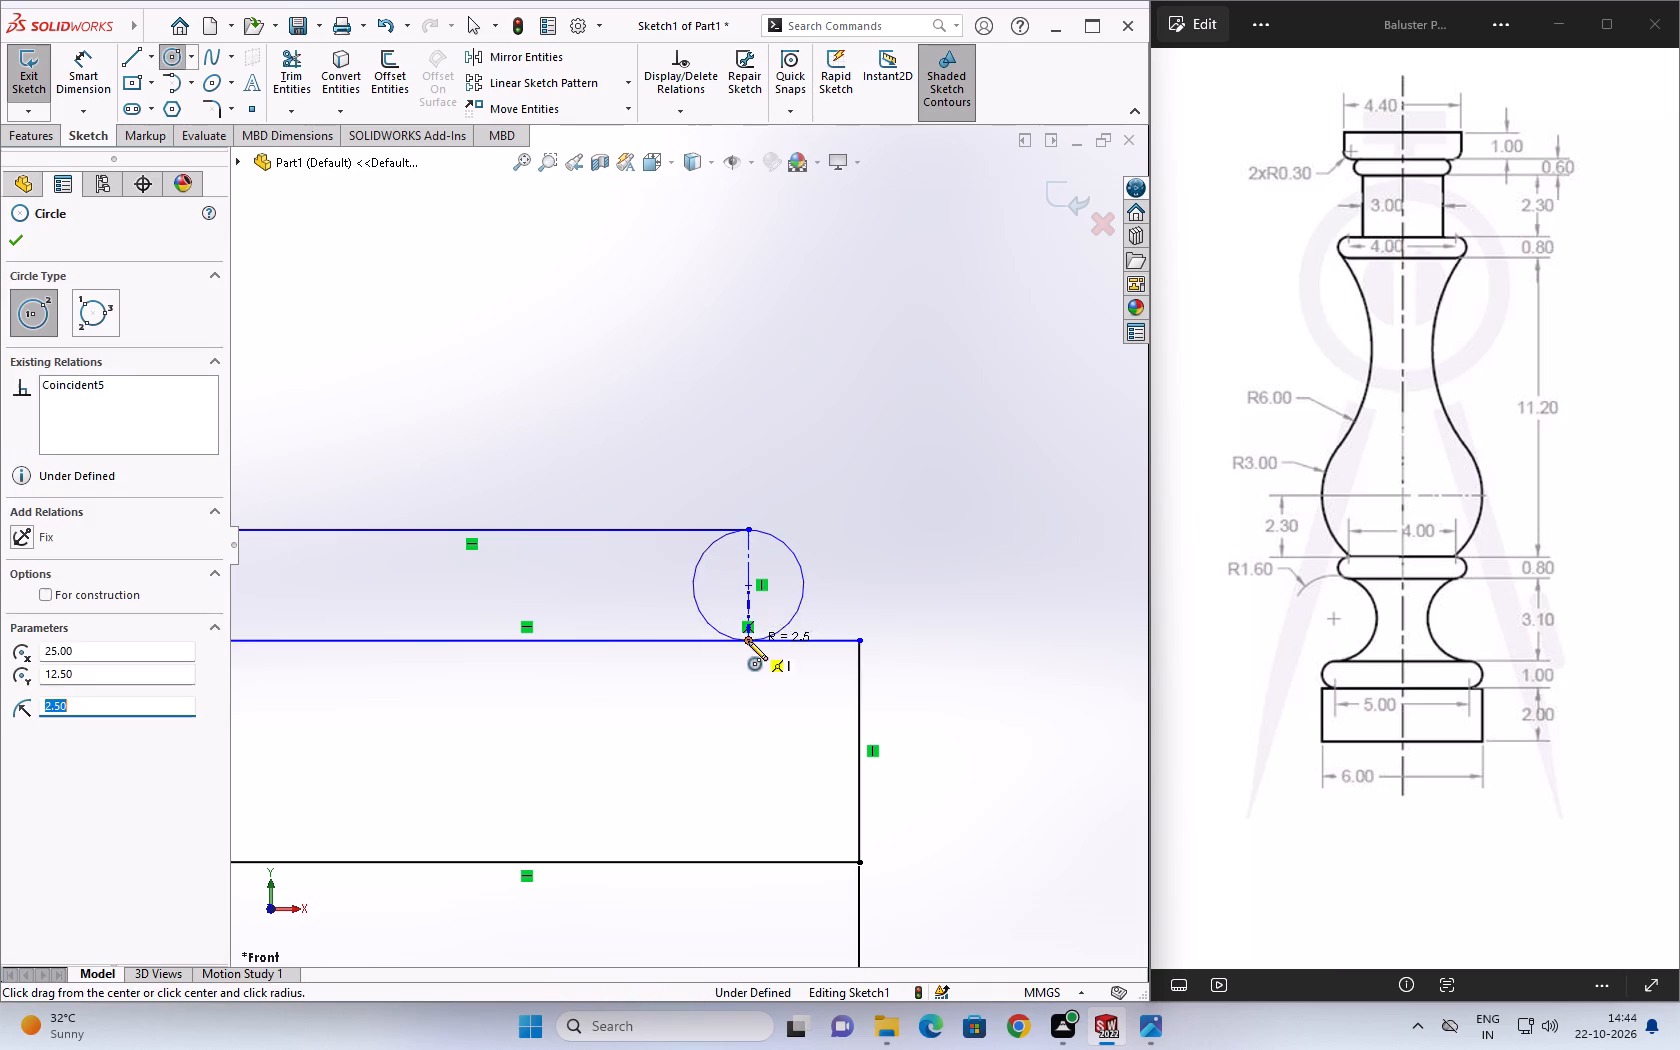
{"action": "key", "text": "Escape"}
{"action": "key", "text": "Escape"}
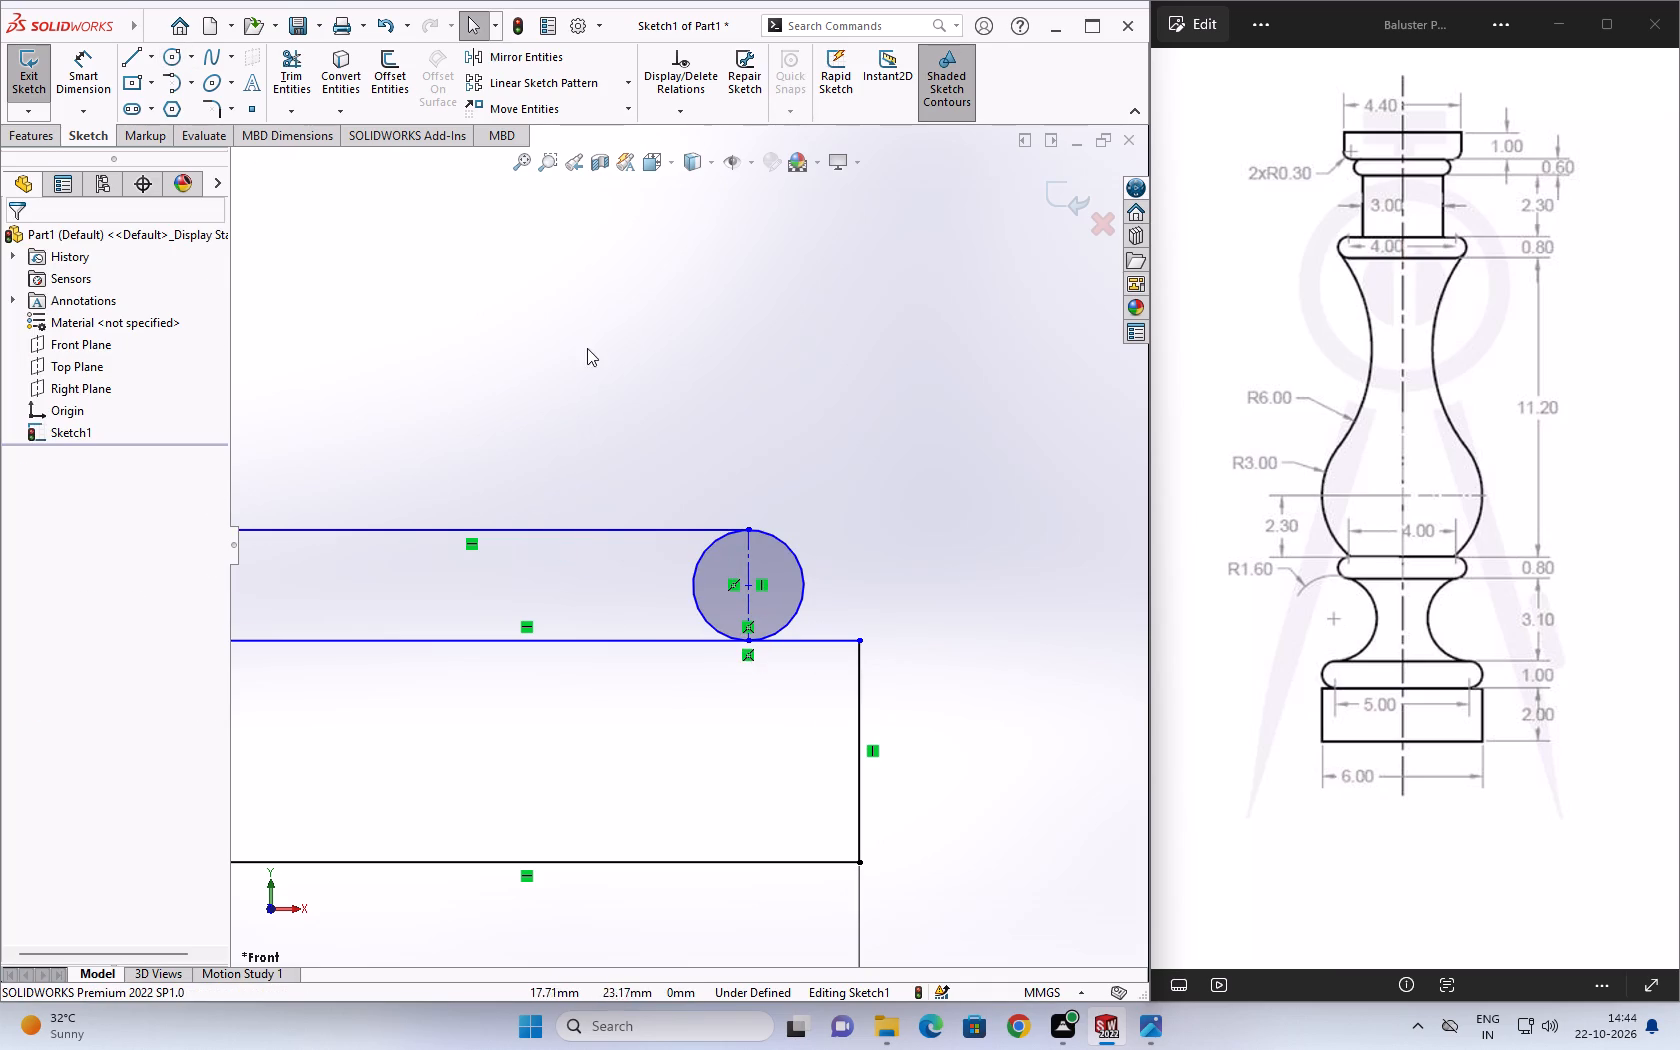
Trim away the circle's inner half and the short vertical construction line, keeping the outward arc.
{"action": "left_click", "coordinate": [297, 58]}
{"action": "left_click", "coordinate": [689, 581]}
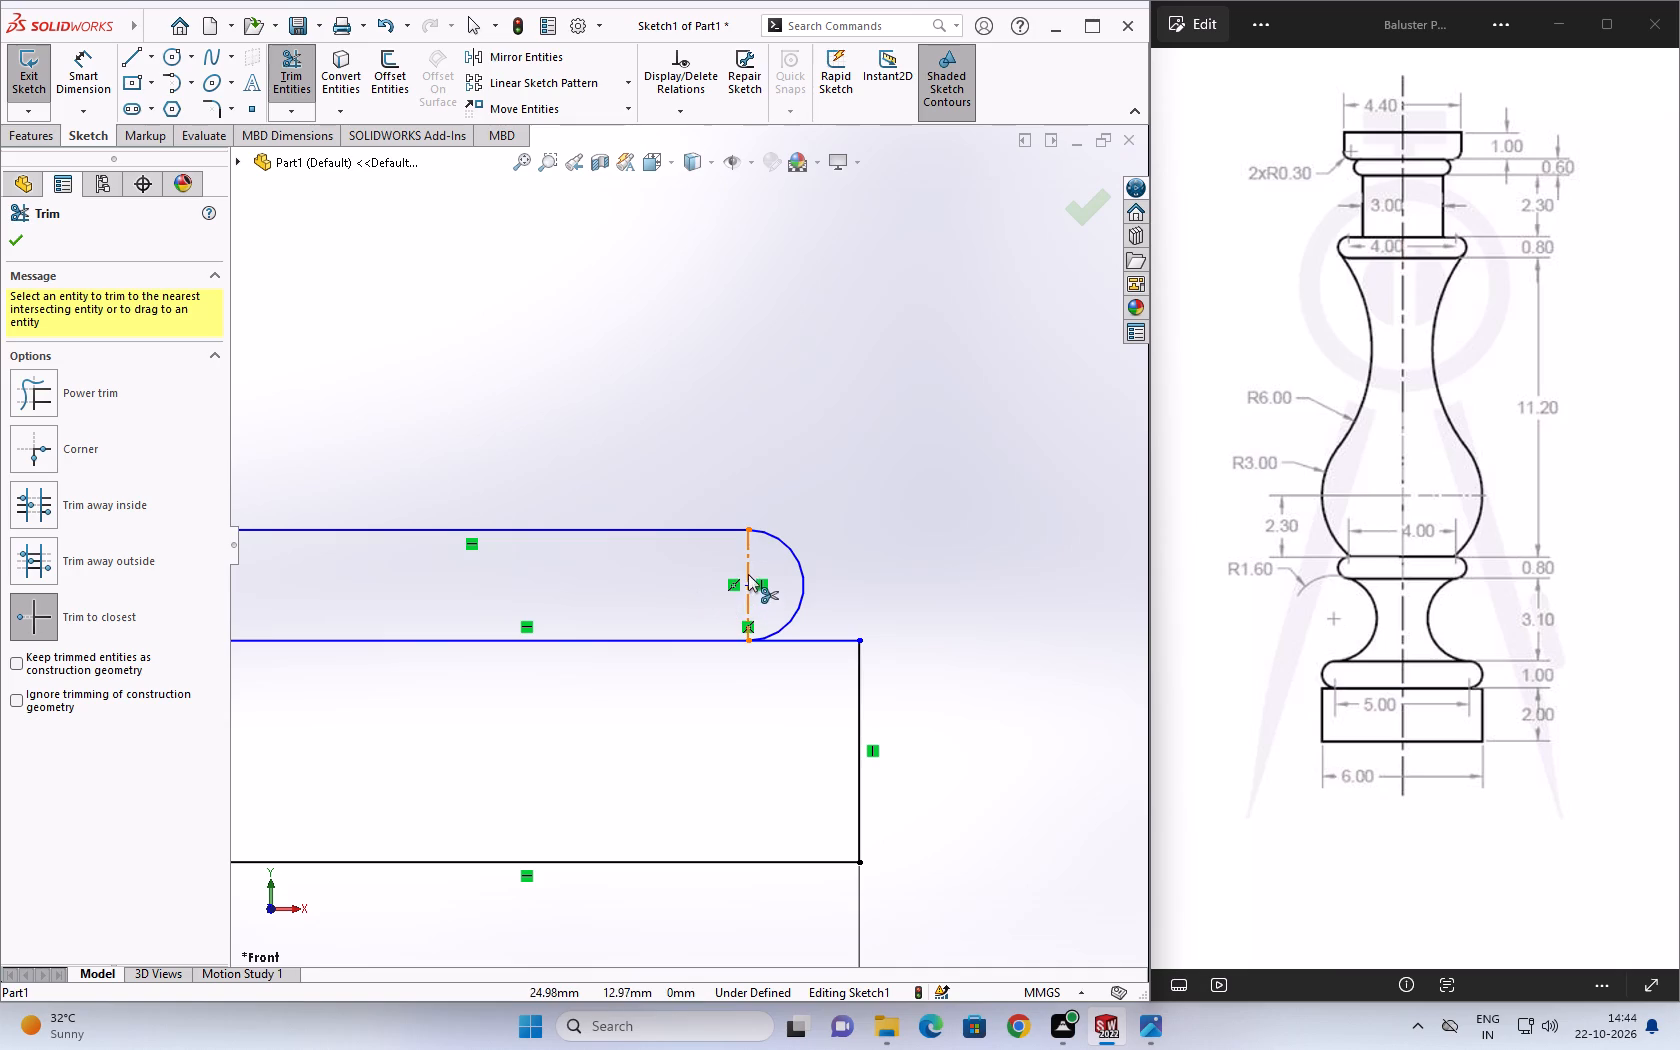
{"action": "left_click", "coordinate": [748, 574]}
{"action": "left_click", "coordinate": [895, 528]}
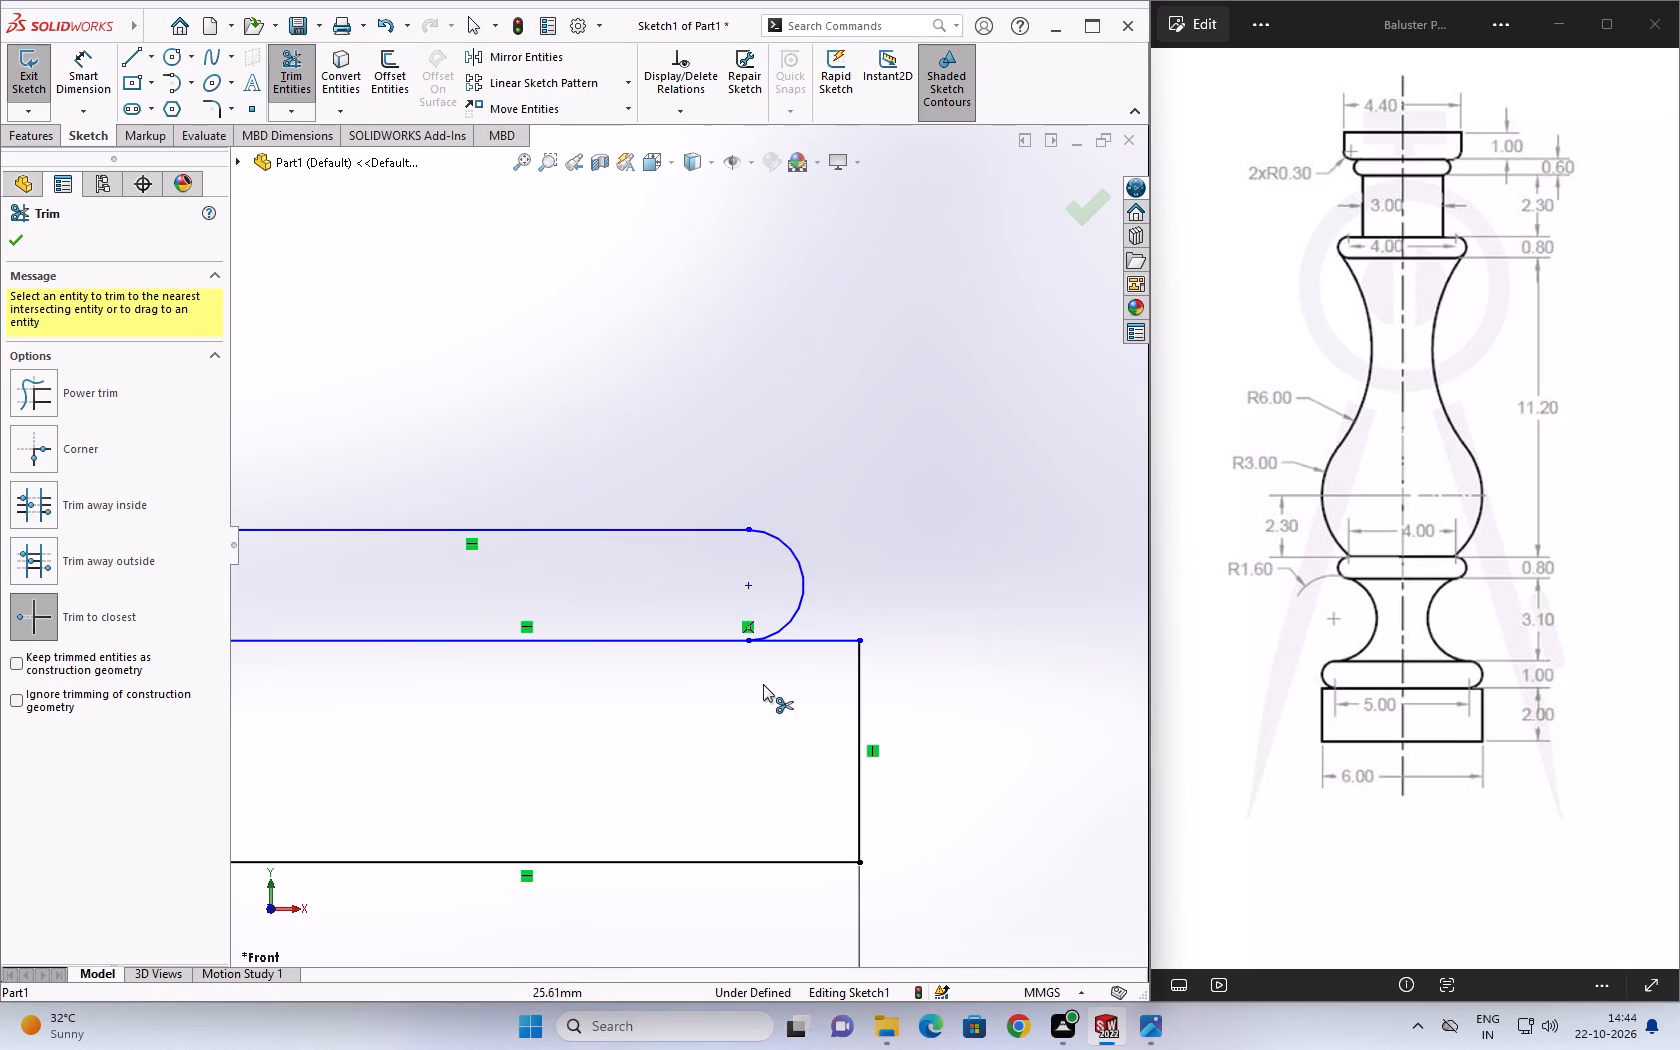
Trim the base block's upper horizontal line between the centerline and the arc's lower end.
{"action": "scroll", "coordinate": [796, 656], "scroll_direction": "down", "scroll_amount": 4}
{"action": "scroll", "coordinate": [798, 652], "scroll_direction": "up", "scroll_amount": 2}
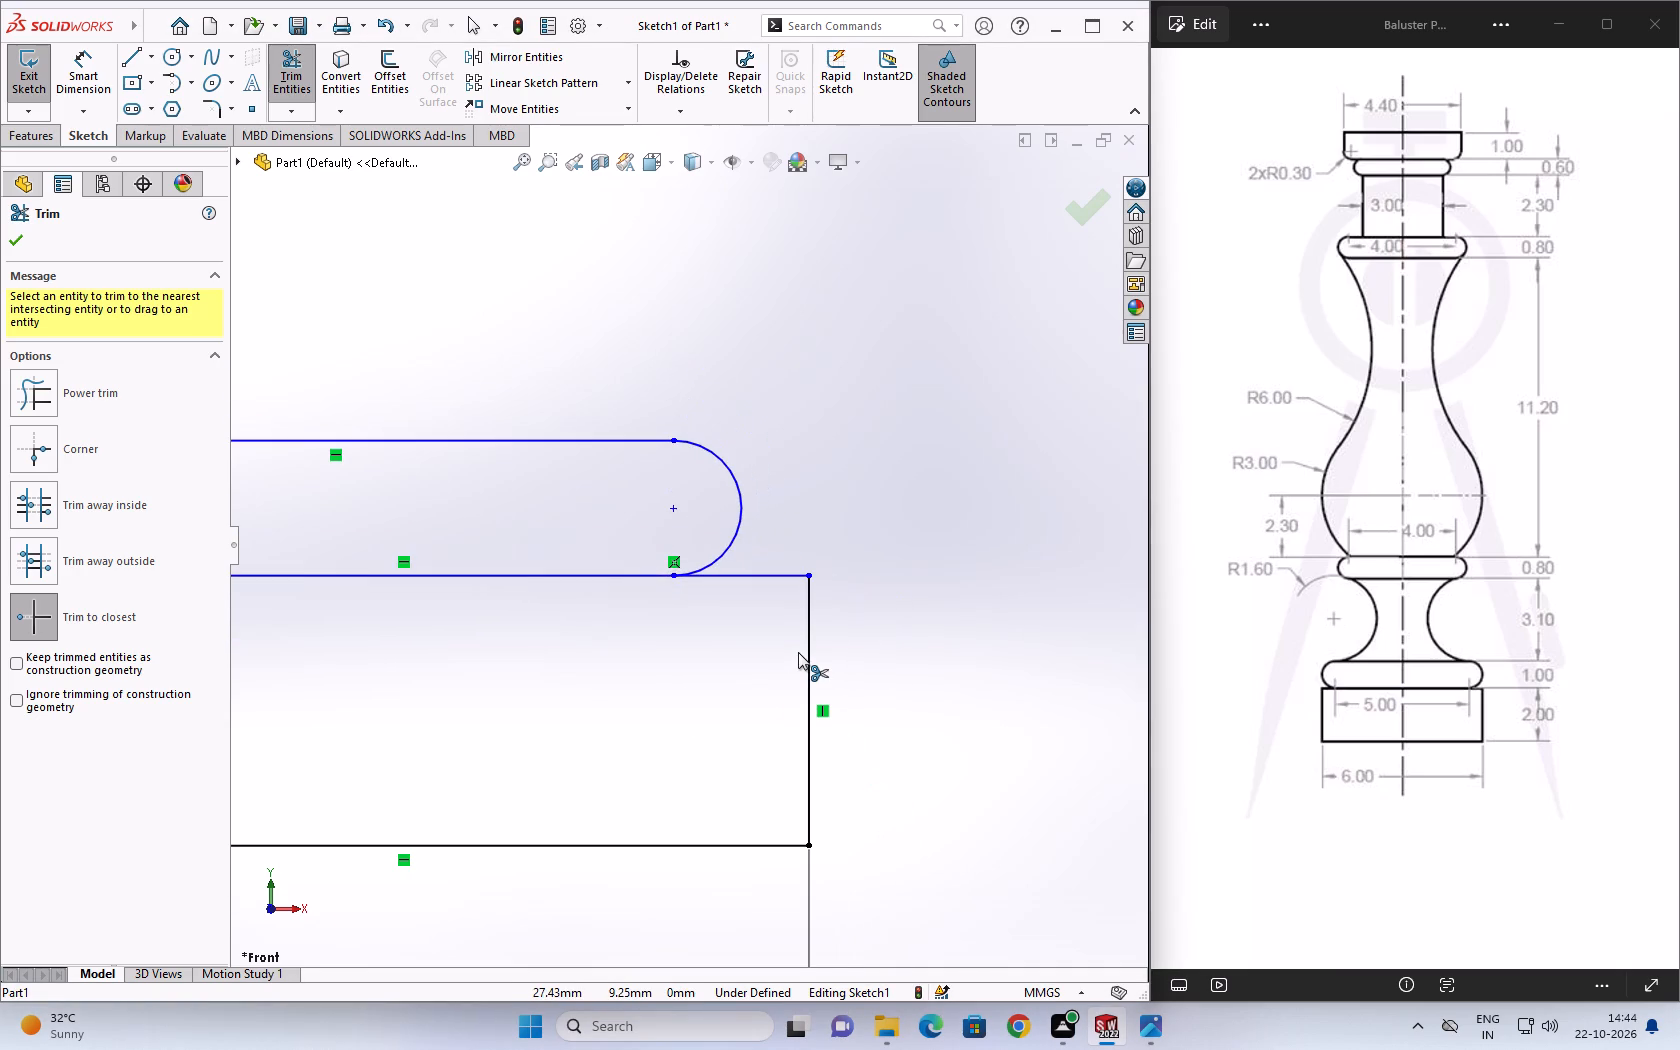
{"action": "scroll", "coordinate": [798, 652], "scroll_direction": "up", "scroll_amount": 2}
{"action": "scroll", "coordinate": [712, 626], "scroll_direction": "down", "scroll_amount": 3}
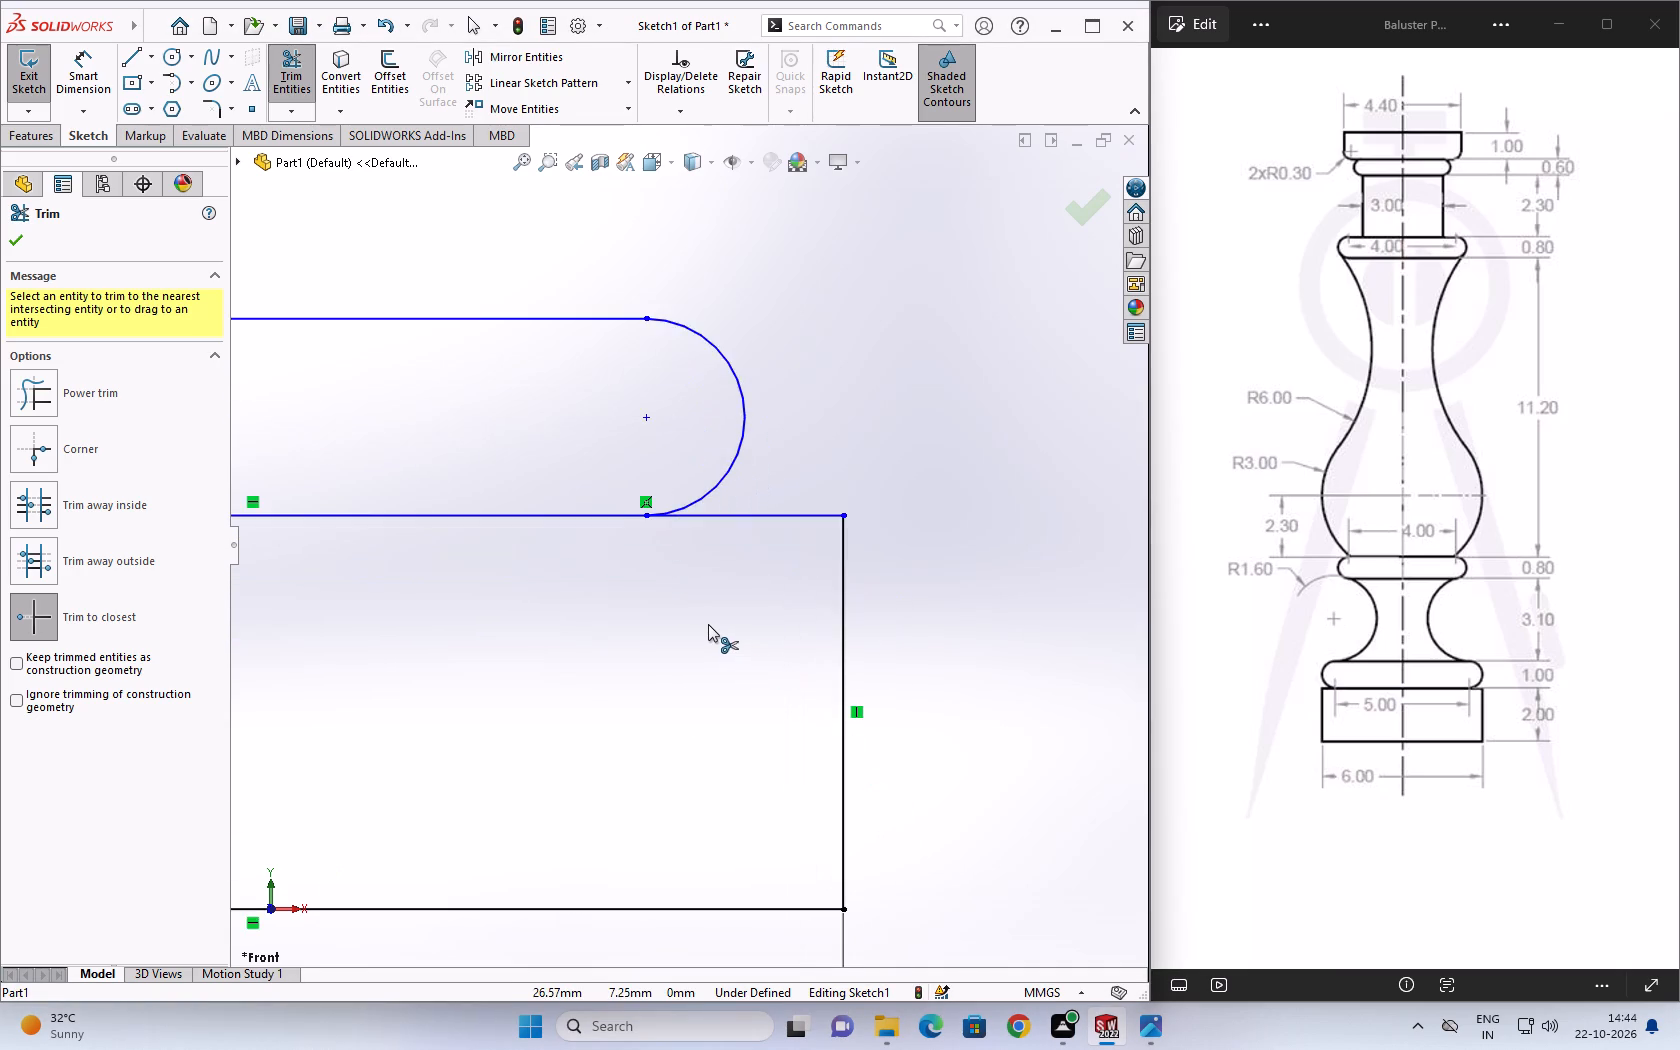
{"action": "scroll", "coordinate": [708, 624], "scroll_direction": "up", "scroll_amount": 4}
{"action": "scroll", "coordinate": [555, 550], "scroll_direction": "down", "scroll_amount": 4}
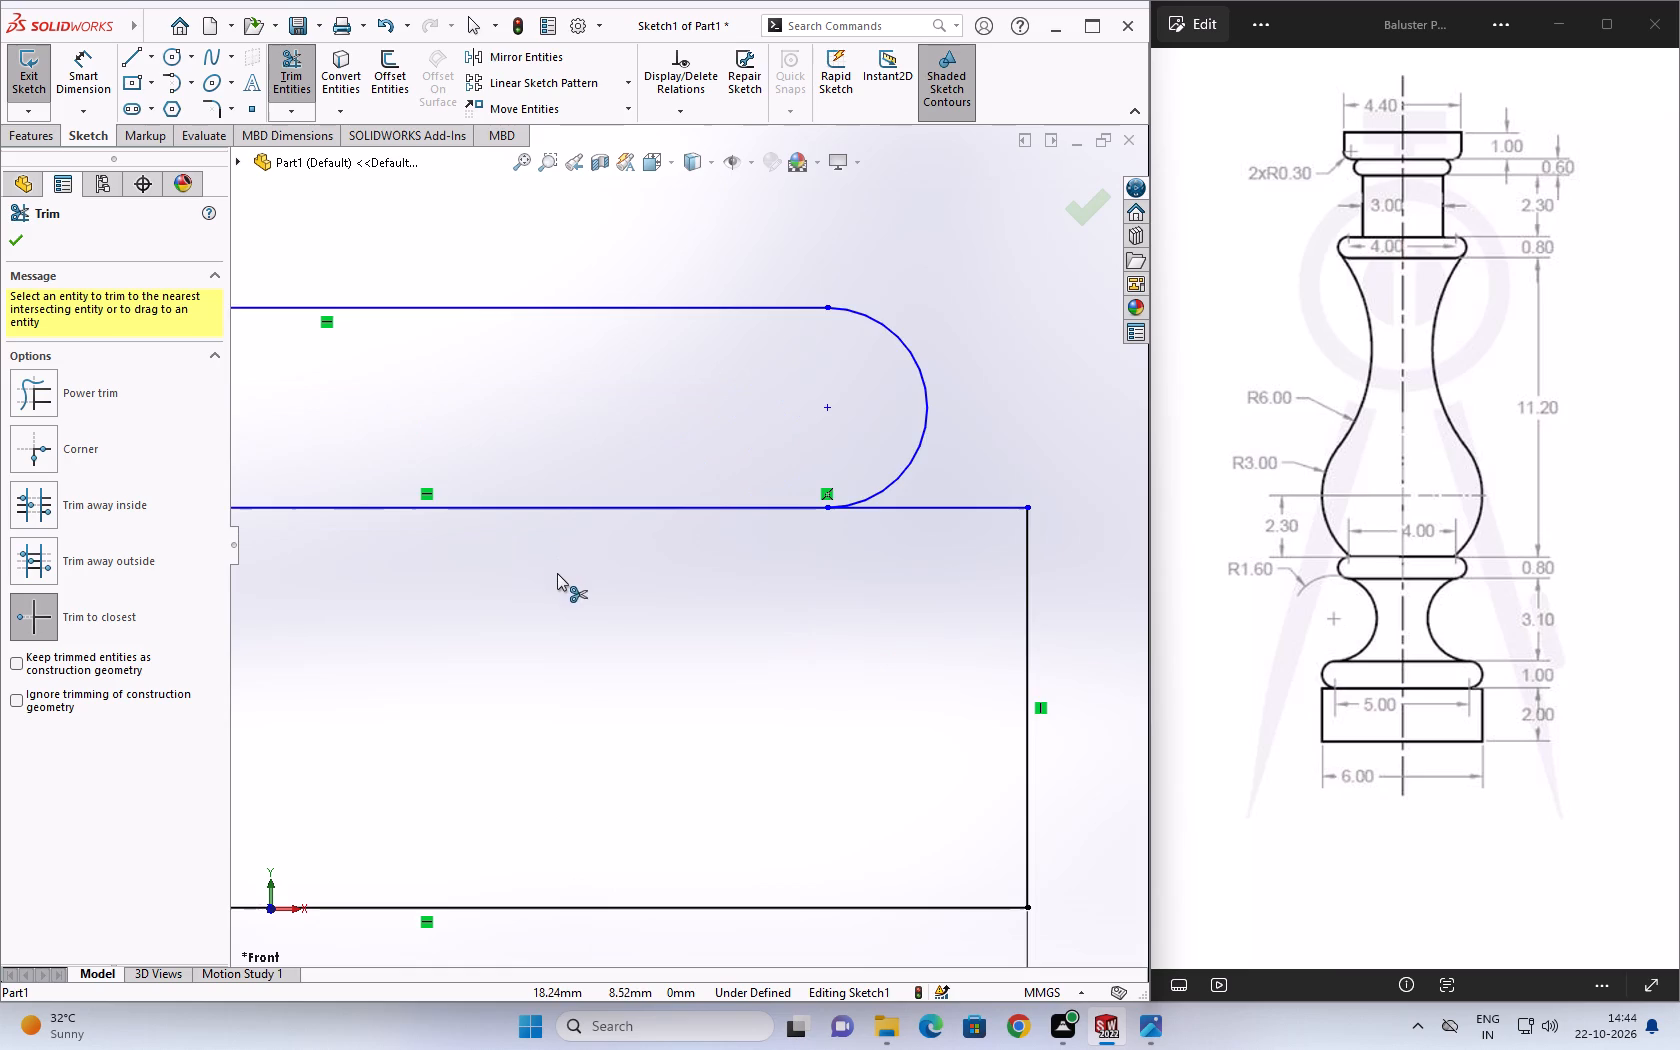
{"action": "scroll", "coordinate": [557, 573], "scroll_direction": "up", "scroll_amount": 5}
{"action": "left_click", "coordinate": [485, 531]}
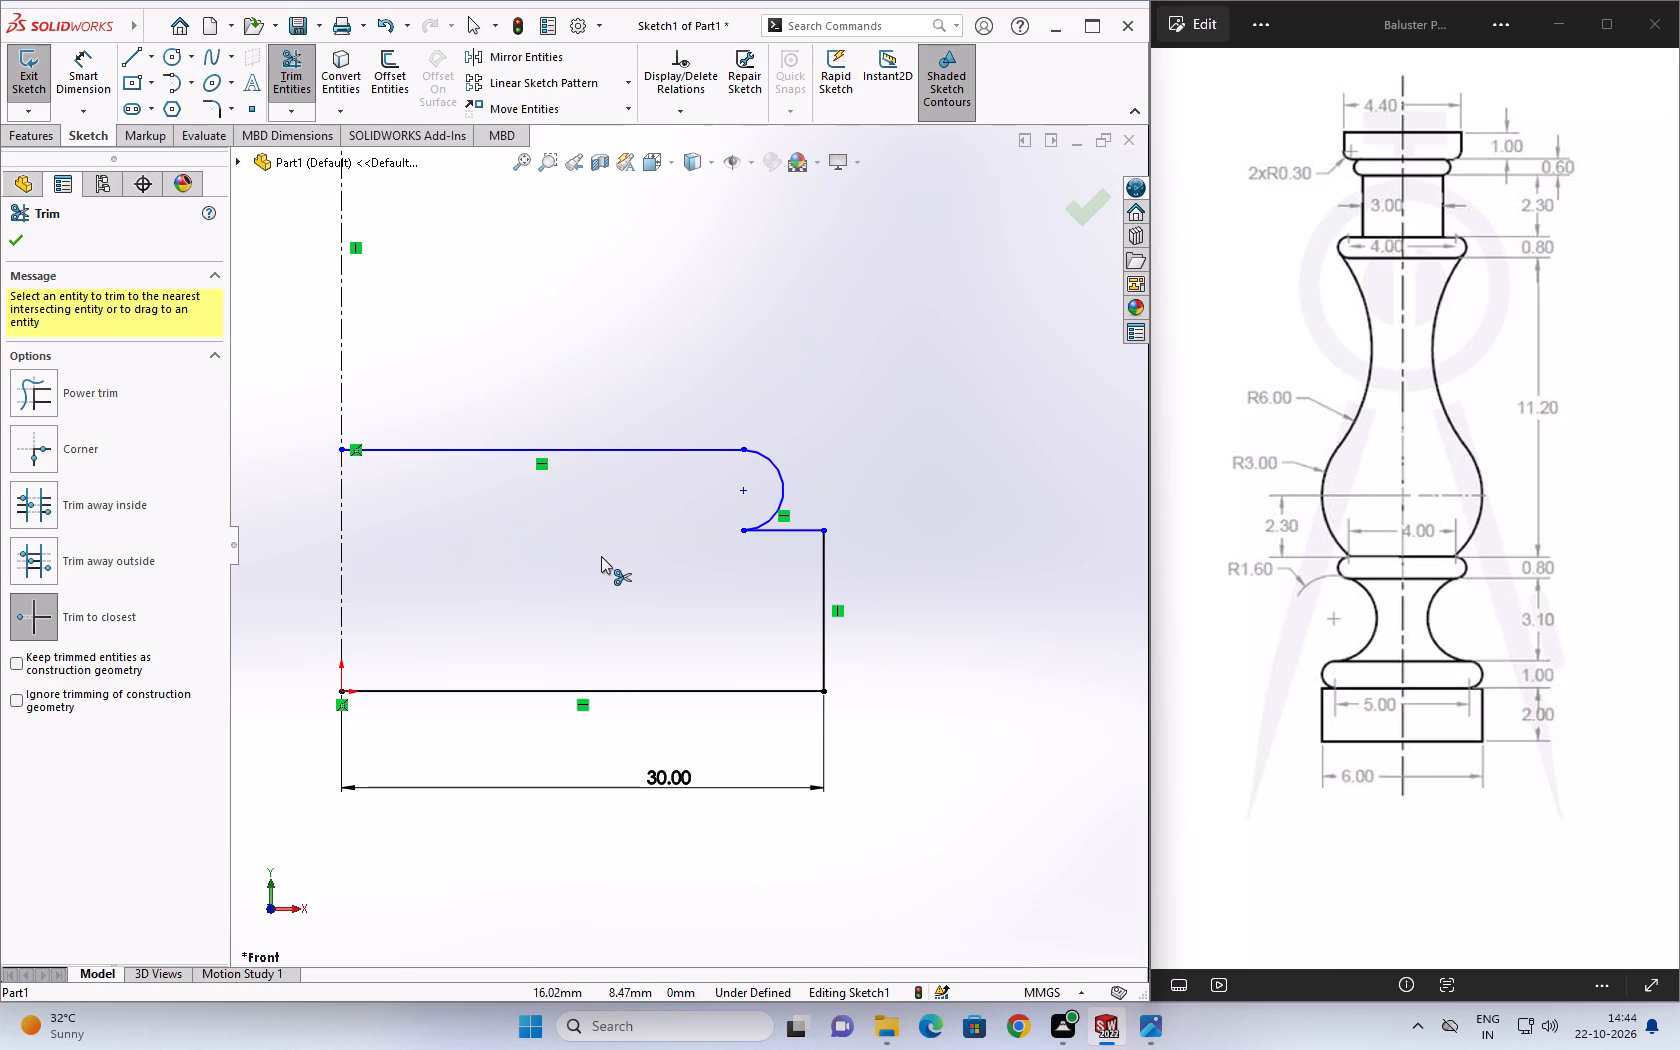
{"action": "key", "text": "Escape"}
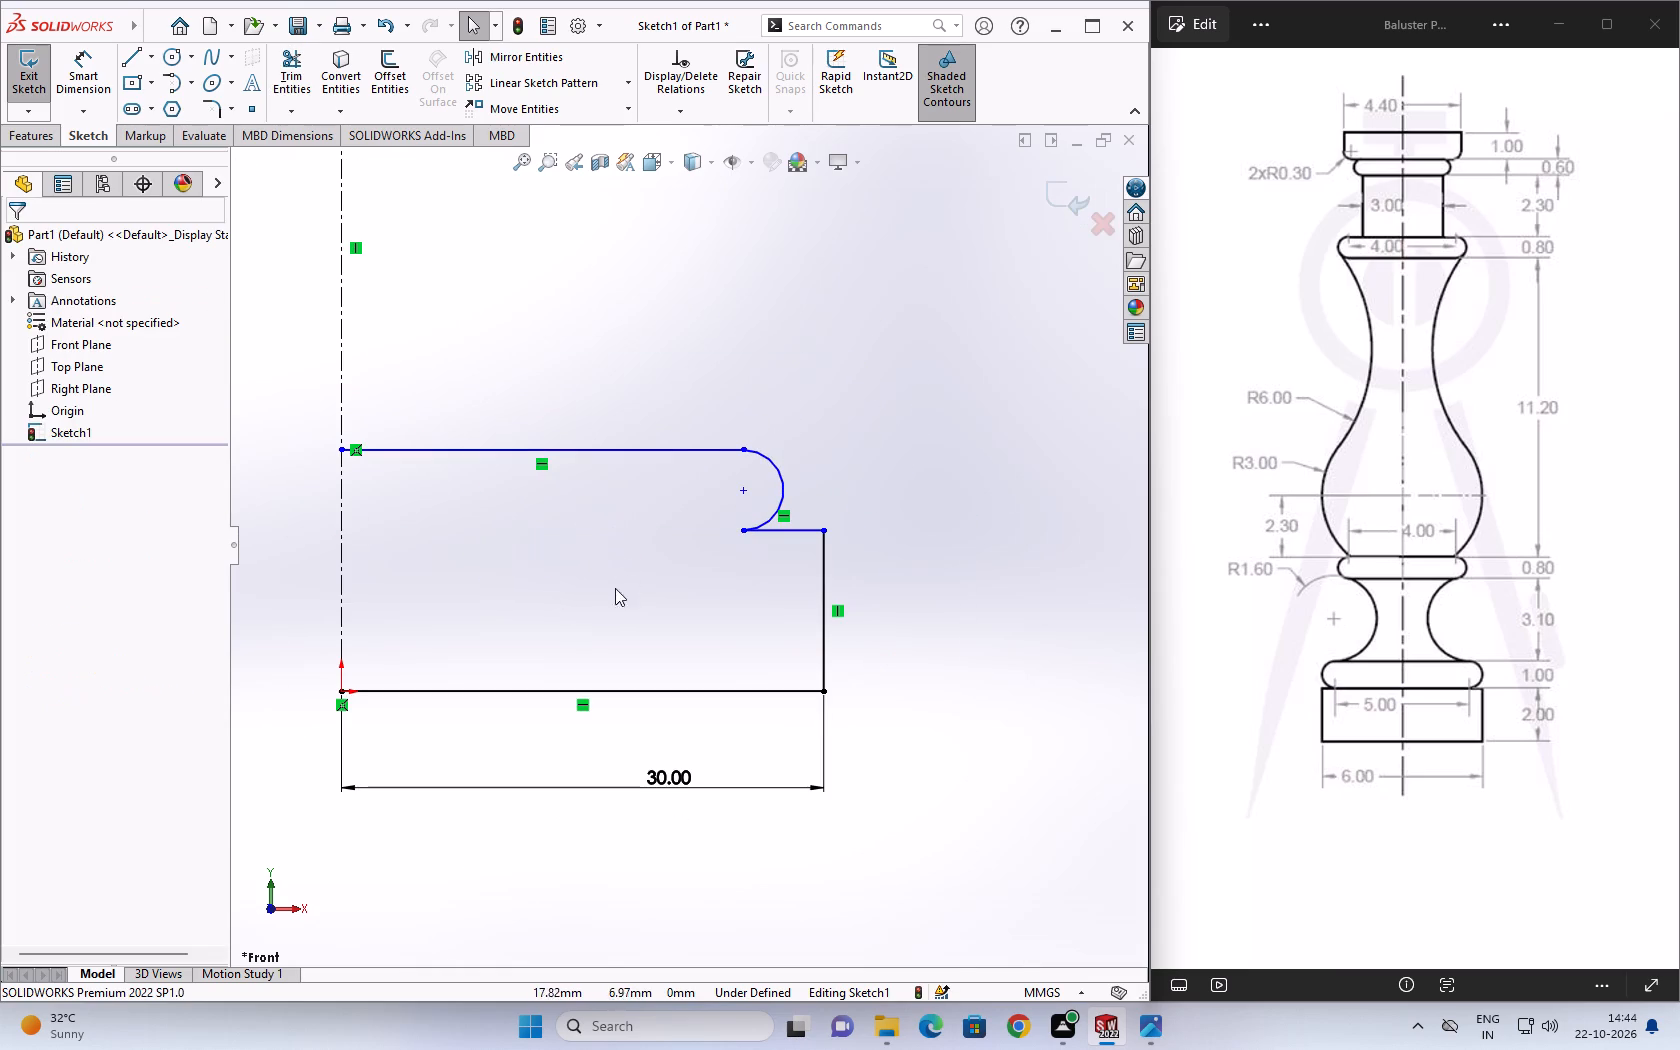
Examine the junction where the arc's lower end meets the short horizontal line on top of the base block.
{"action": "scroll", "coordinate": [746, 531], "scroll_direction": "down", "scroll_amount": 15}
{"action": "scroll", "coordinate": [701, 541], "scroll_direction": "up", "scroll_amount": 7}
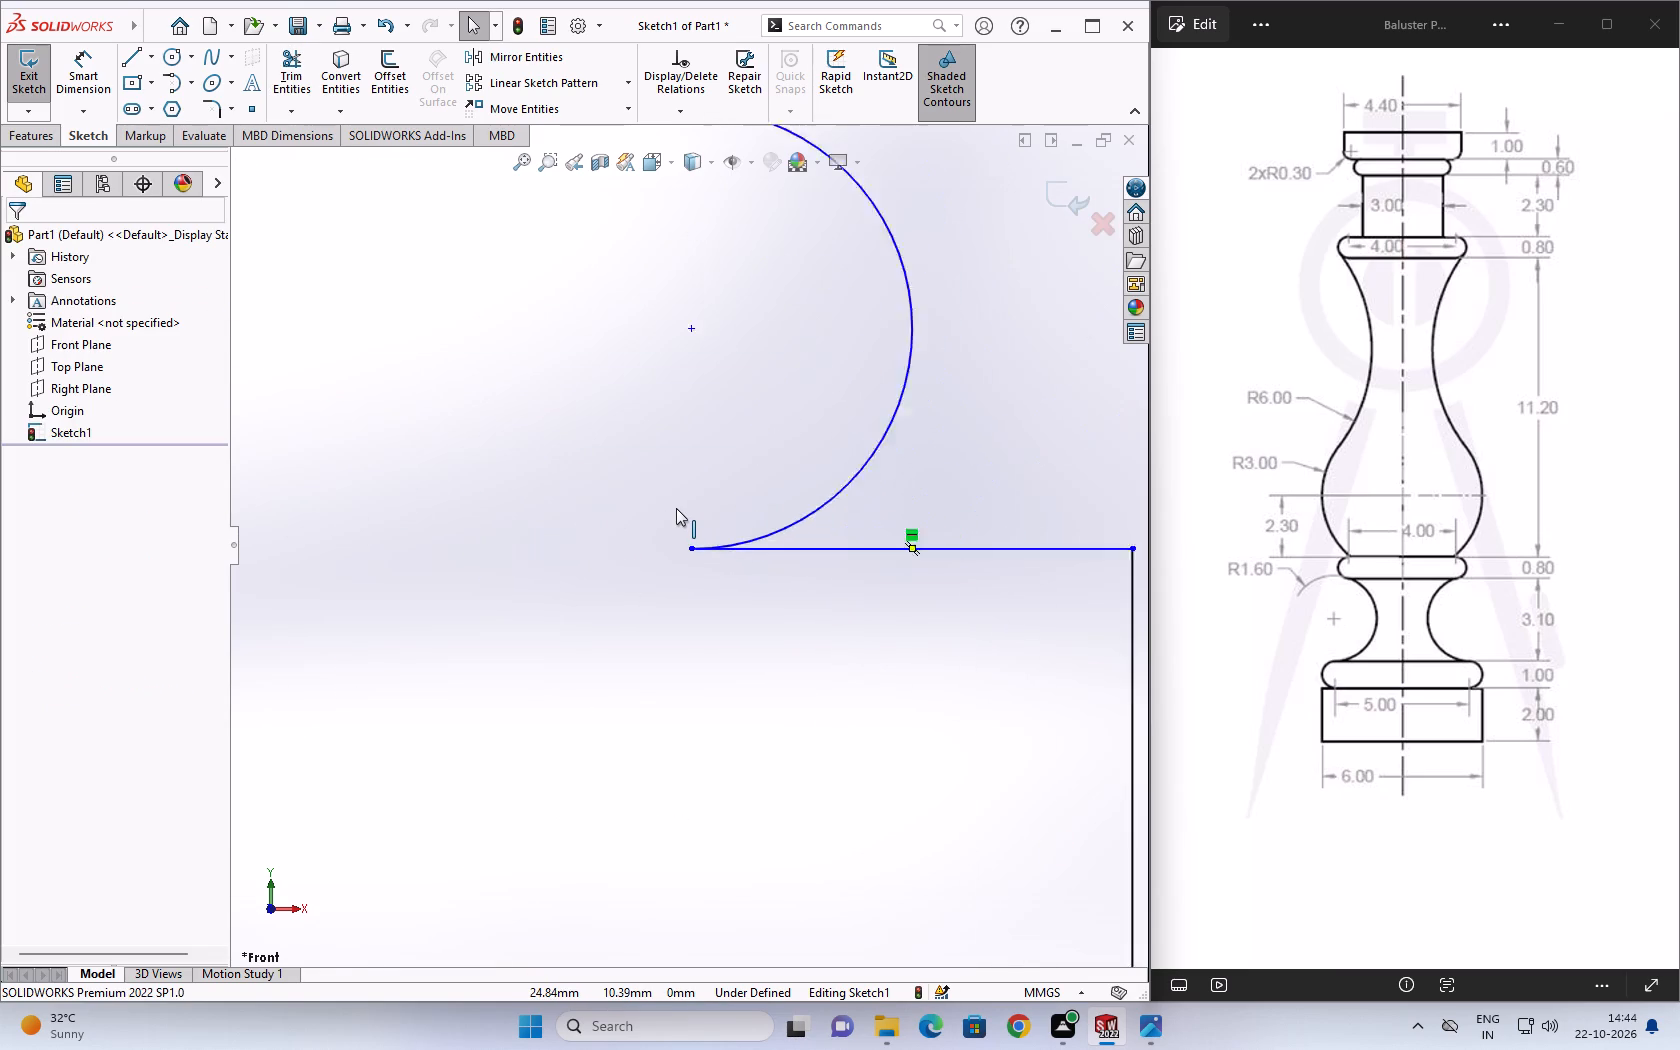
{"action": "scroll", "coordinate": [676, 508], "scroll_direction": "up", "scroll_amount": 9}
{"action": "scroll", "coordinate": [630, 441], "scroll_direction": "up", "scroll_amount": 1}
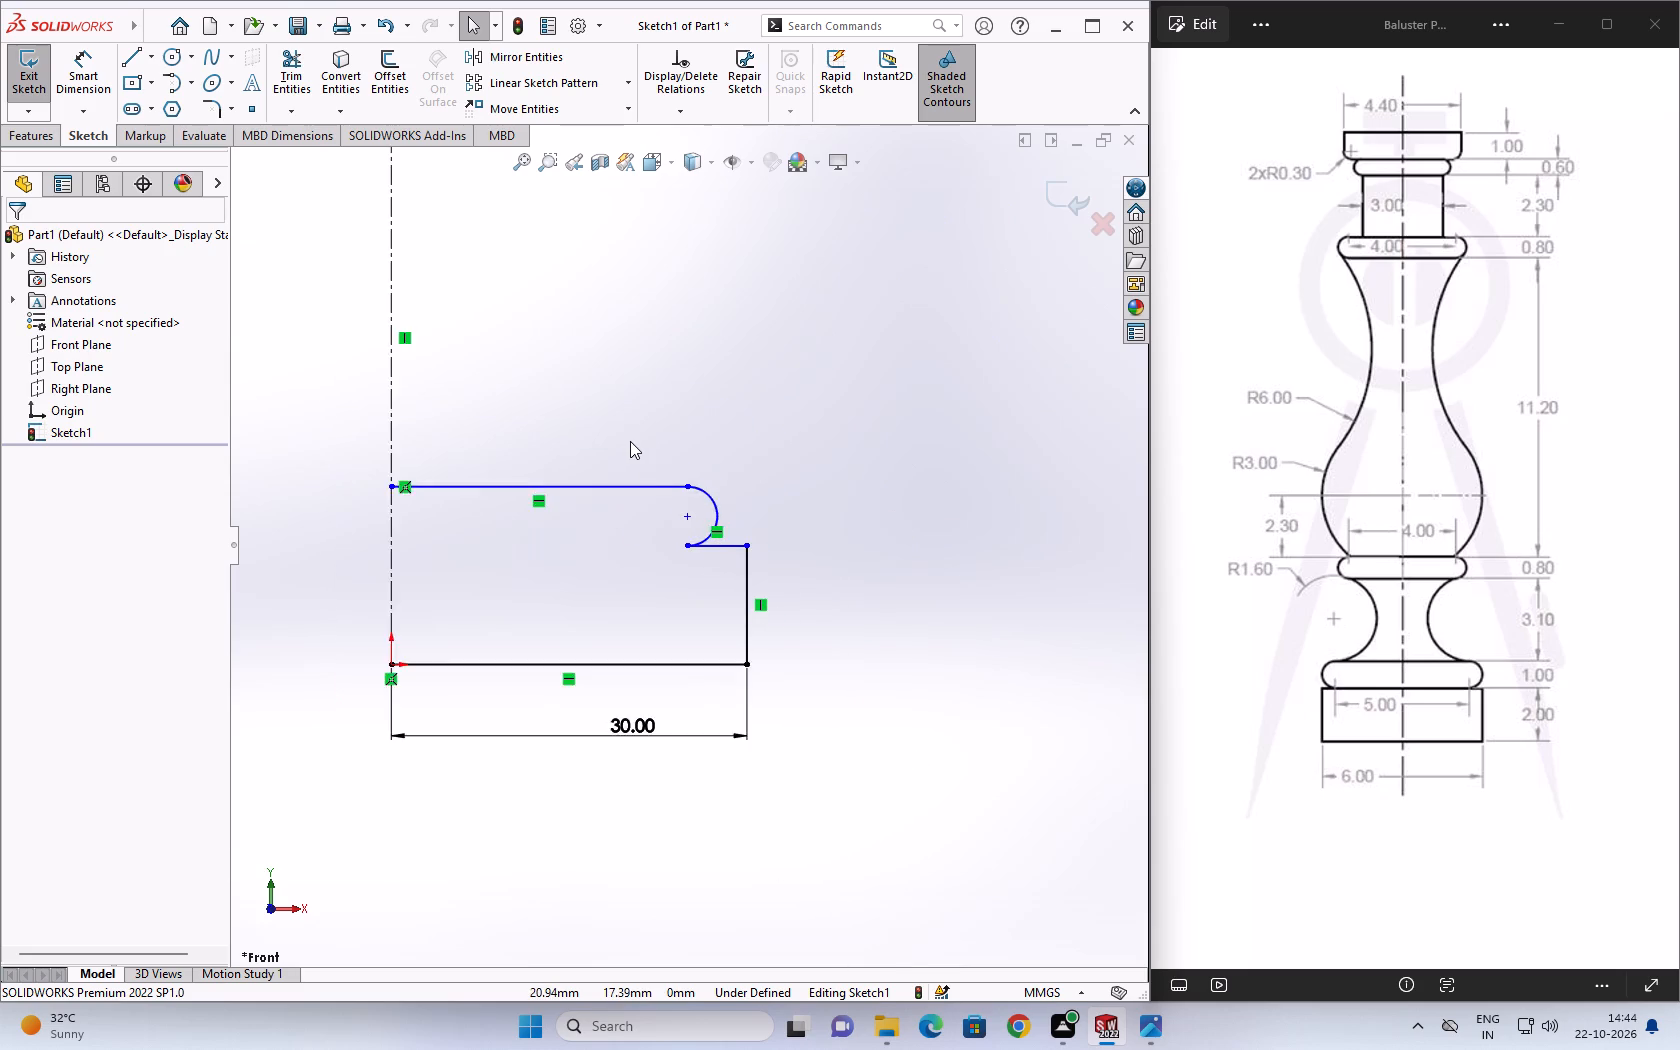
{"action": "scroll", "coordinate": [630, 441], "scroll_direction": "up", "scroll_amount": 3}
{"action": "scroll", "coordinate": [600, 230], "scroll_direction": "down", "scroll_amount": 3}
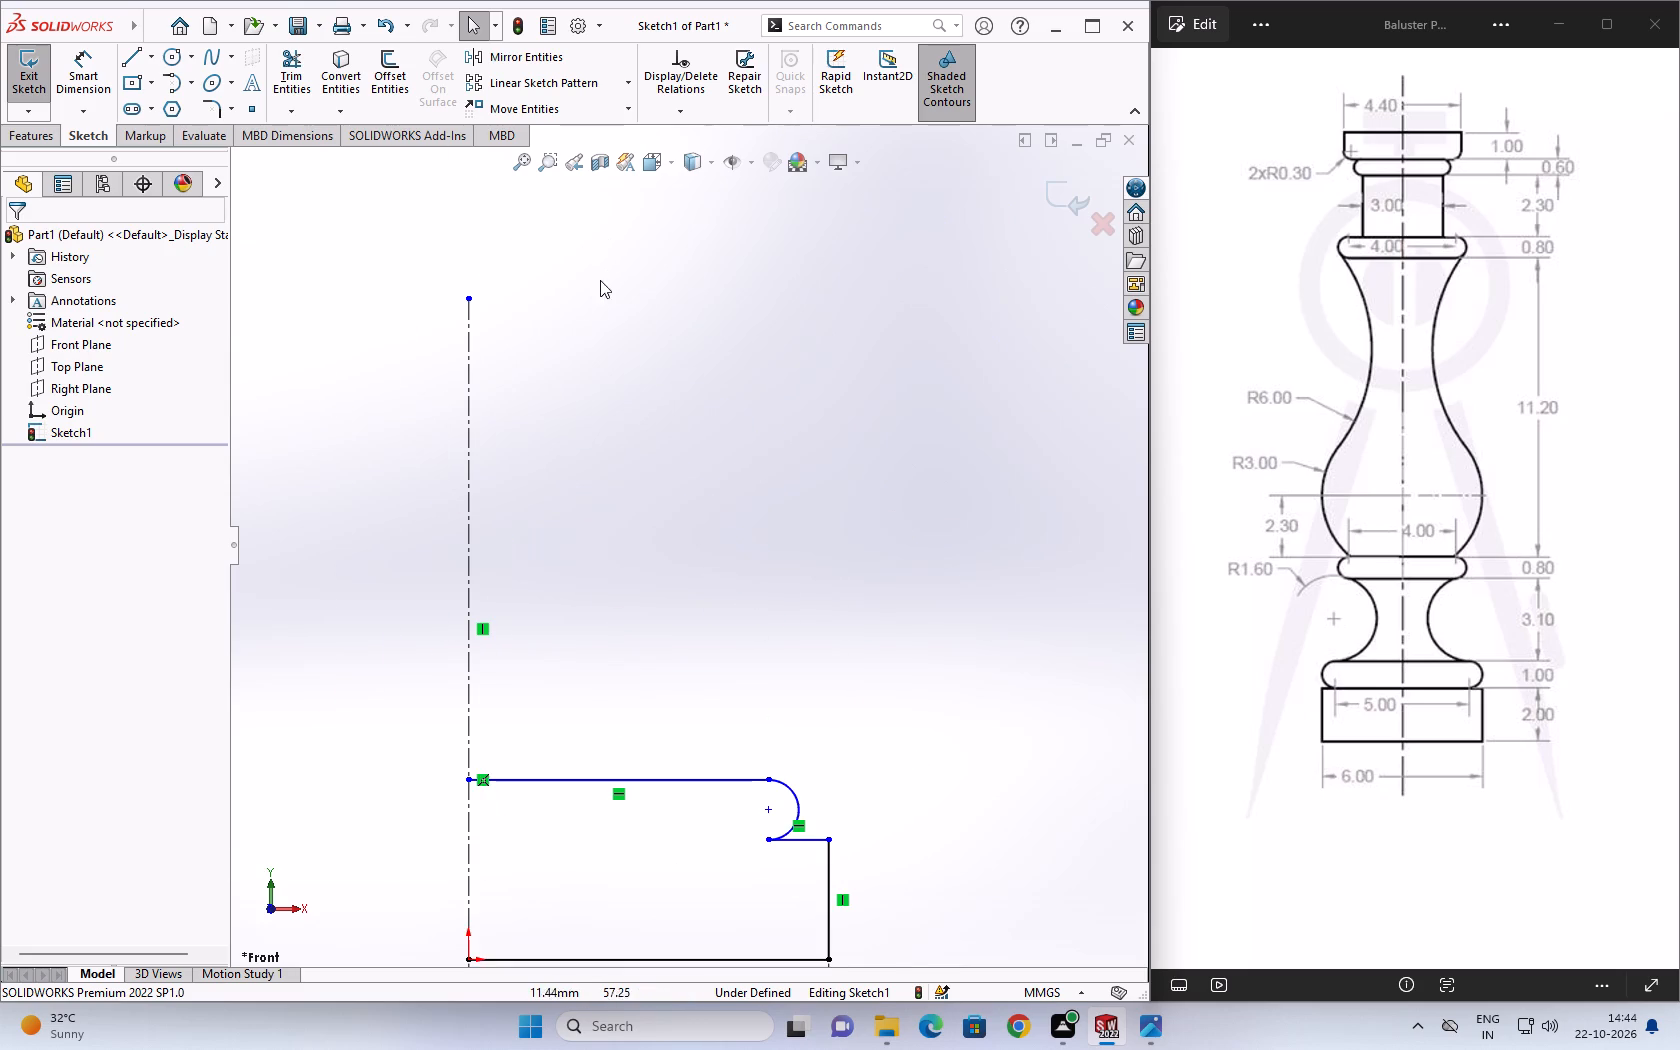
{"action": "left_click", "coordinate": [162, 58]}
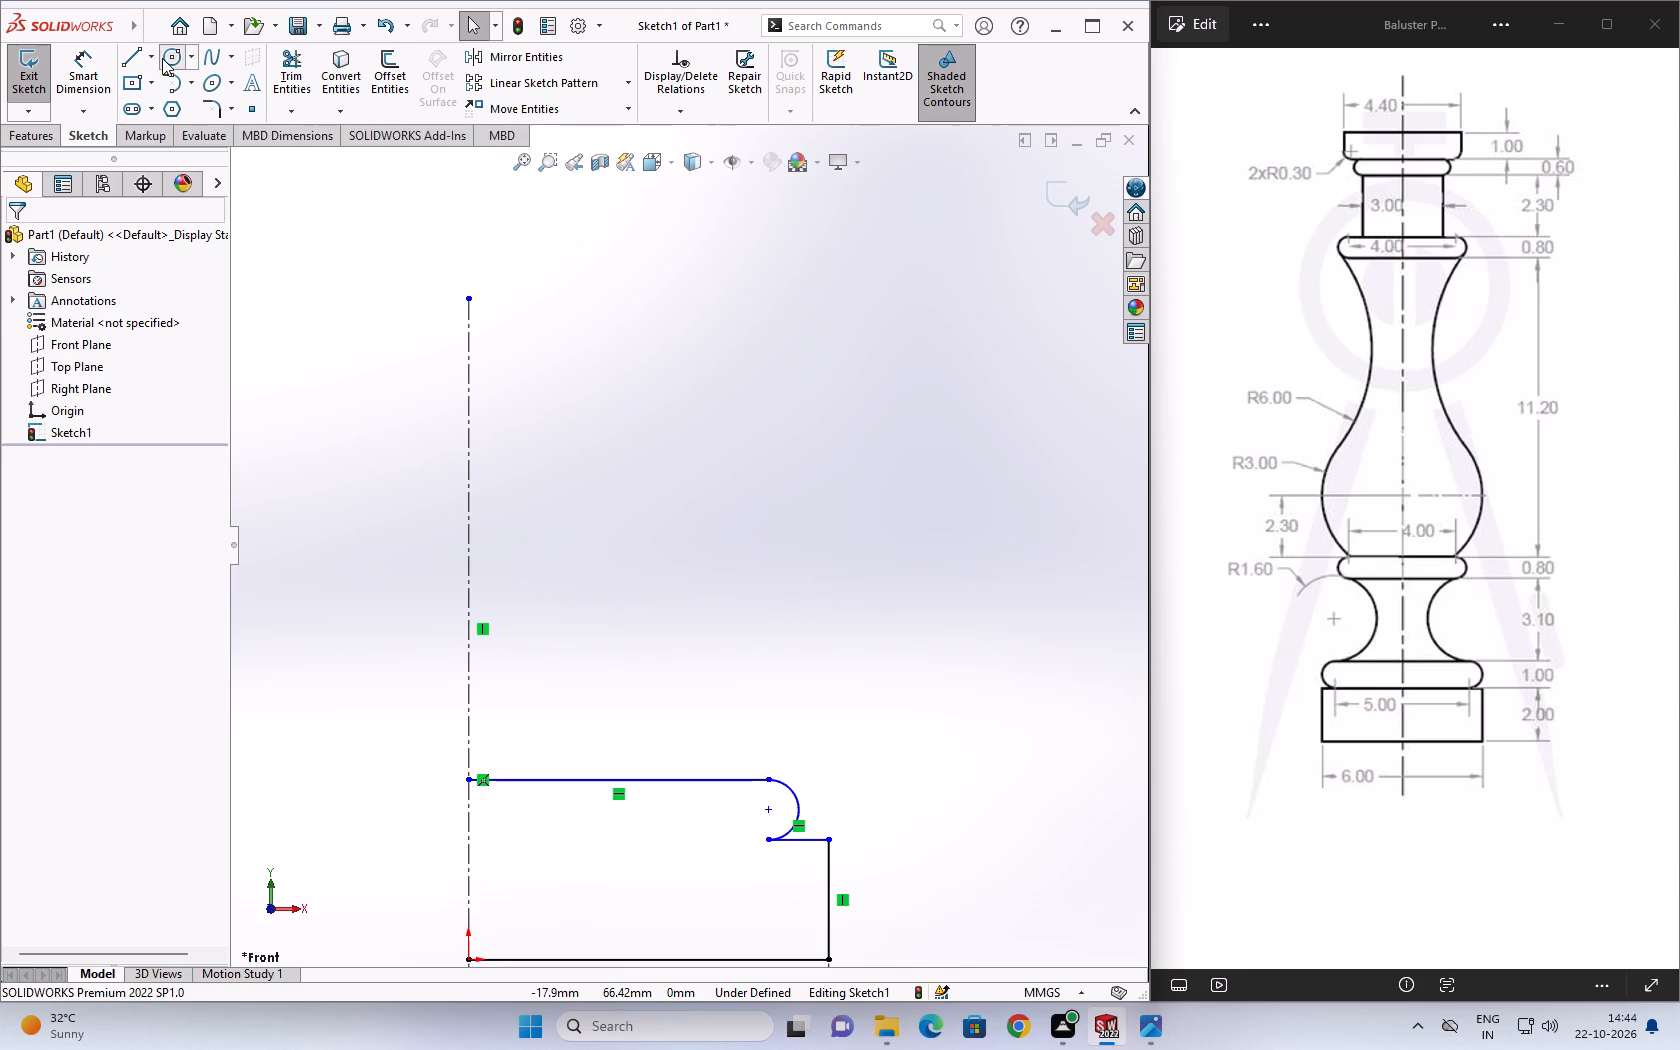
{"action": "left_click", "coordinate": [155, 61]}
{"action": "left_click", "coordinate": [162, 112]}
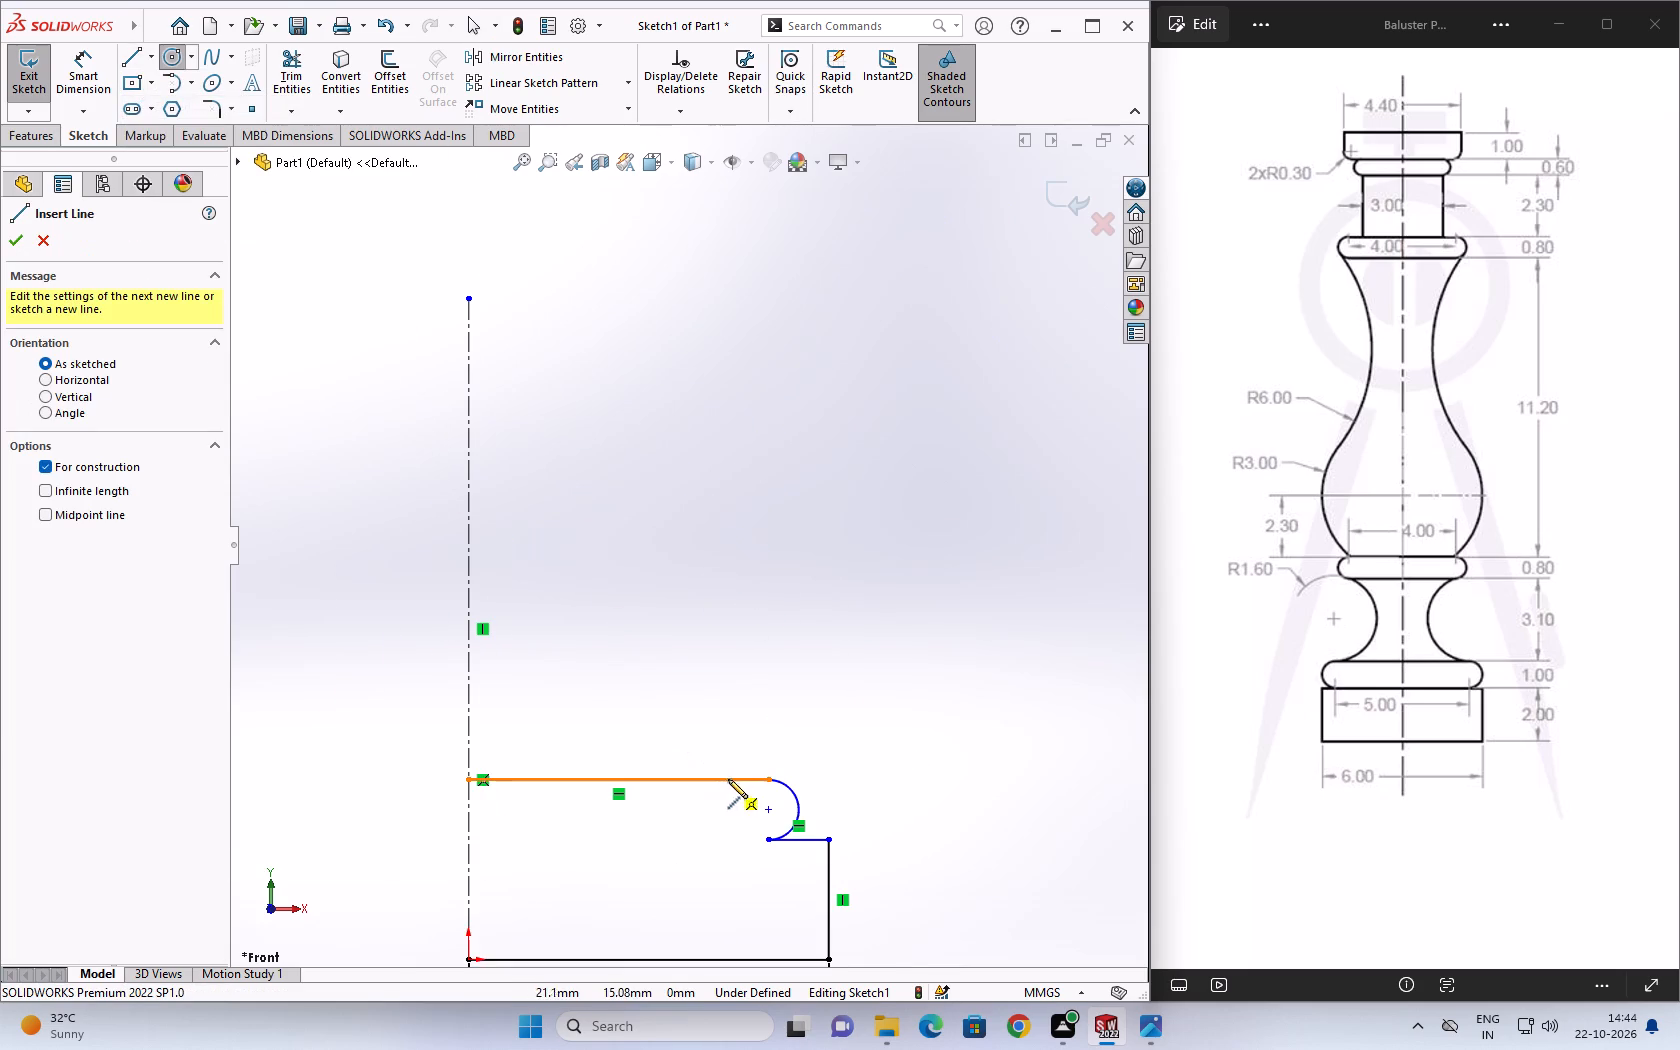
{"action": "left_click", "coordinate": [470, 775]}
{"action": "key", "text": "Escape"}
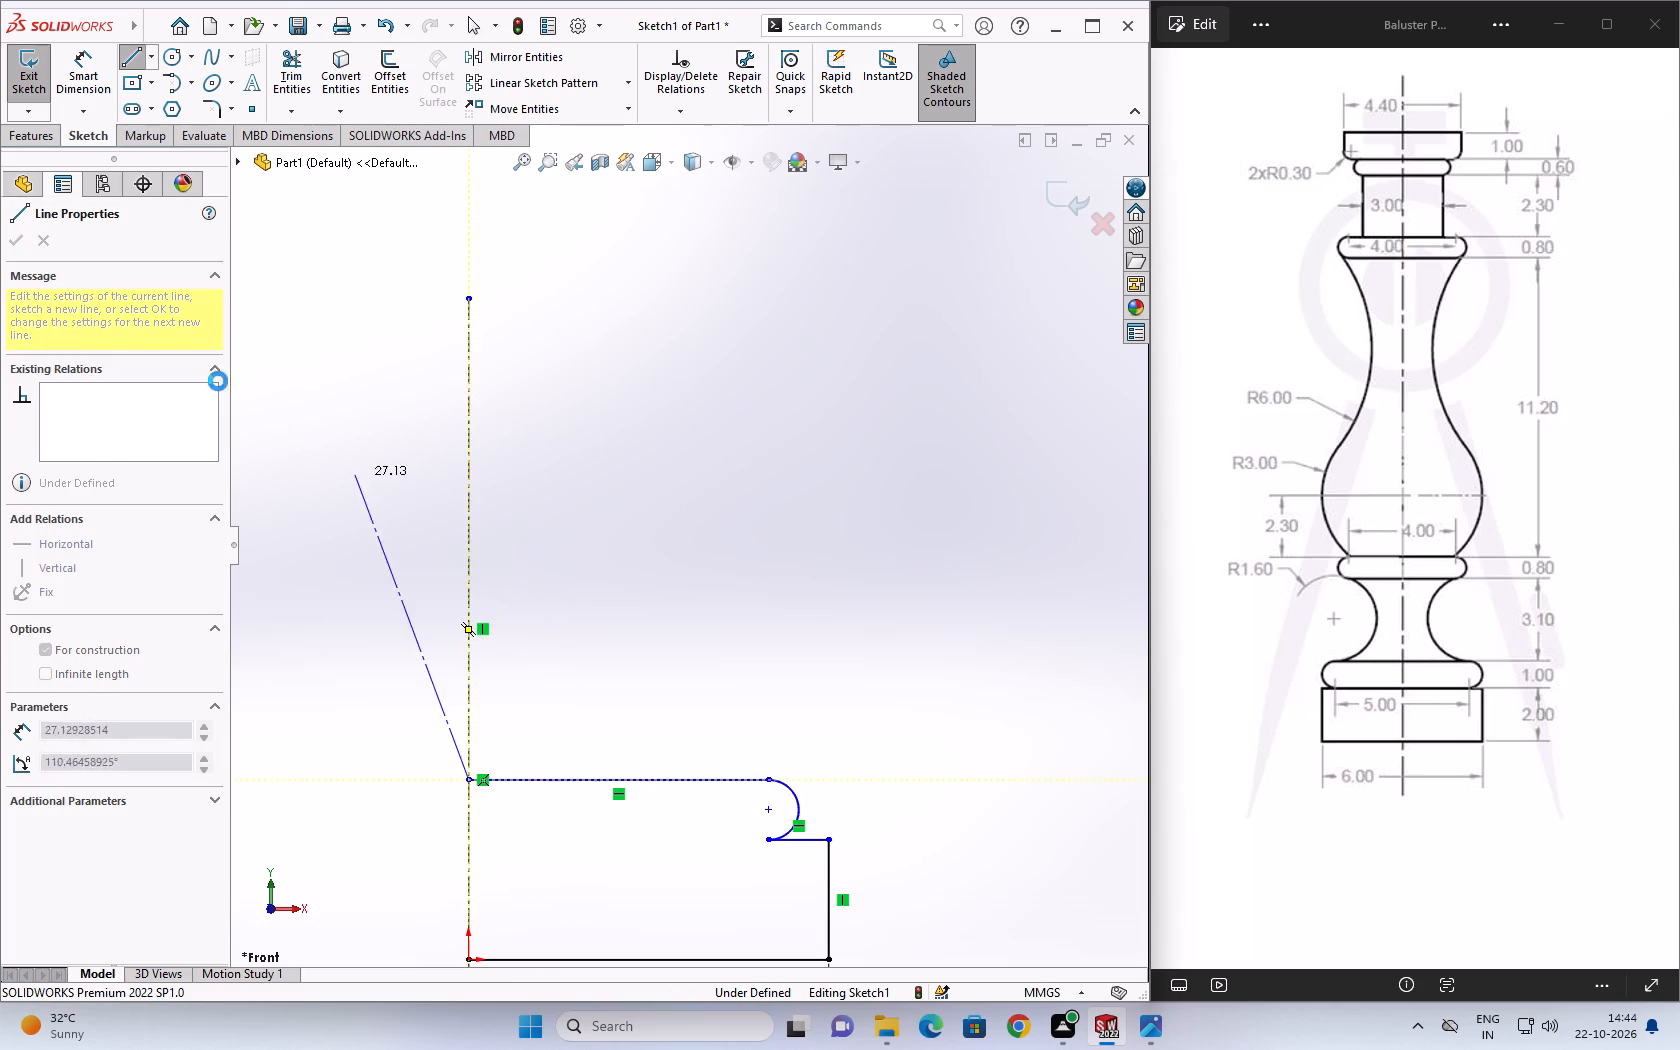
Draw a vertical line up the centerline from the inner end of the rounded band's upper line and set its length to 15 mm.
{"action": "left_click", "coordinate": [138, 52]}
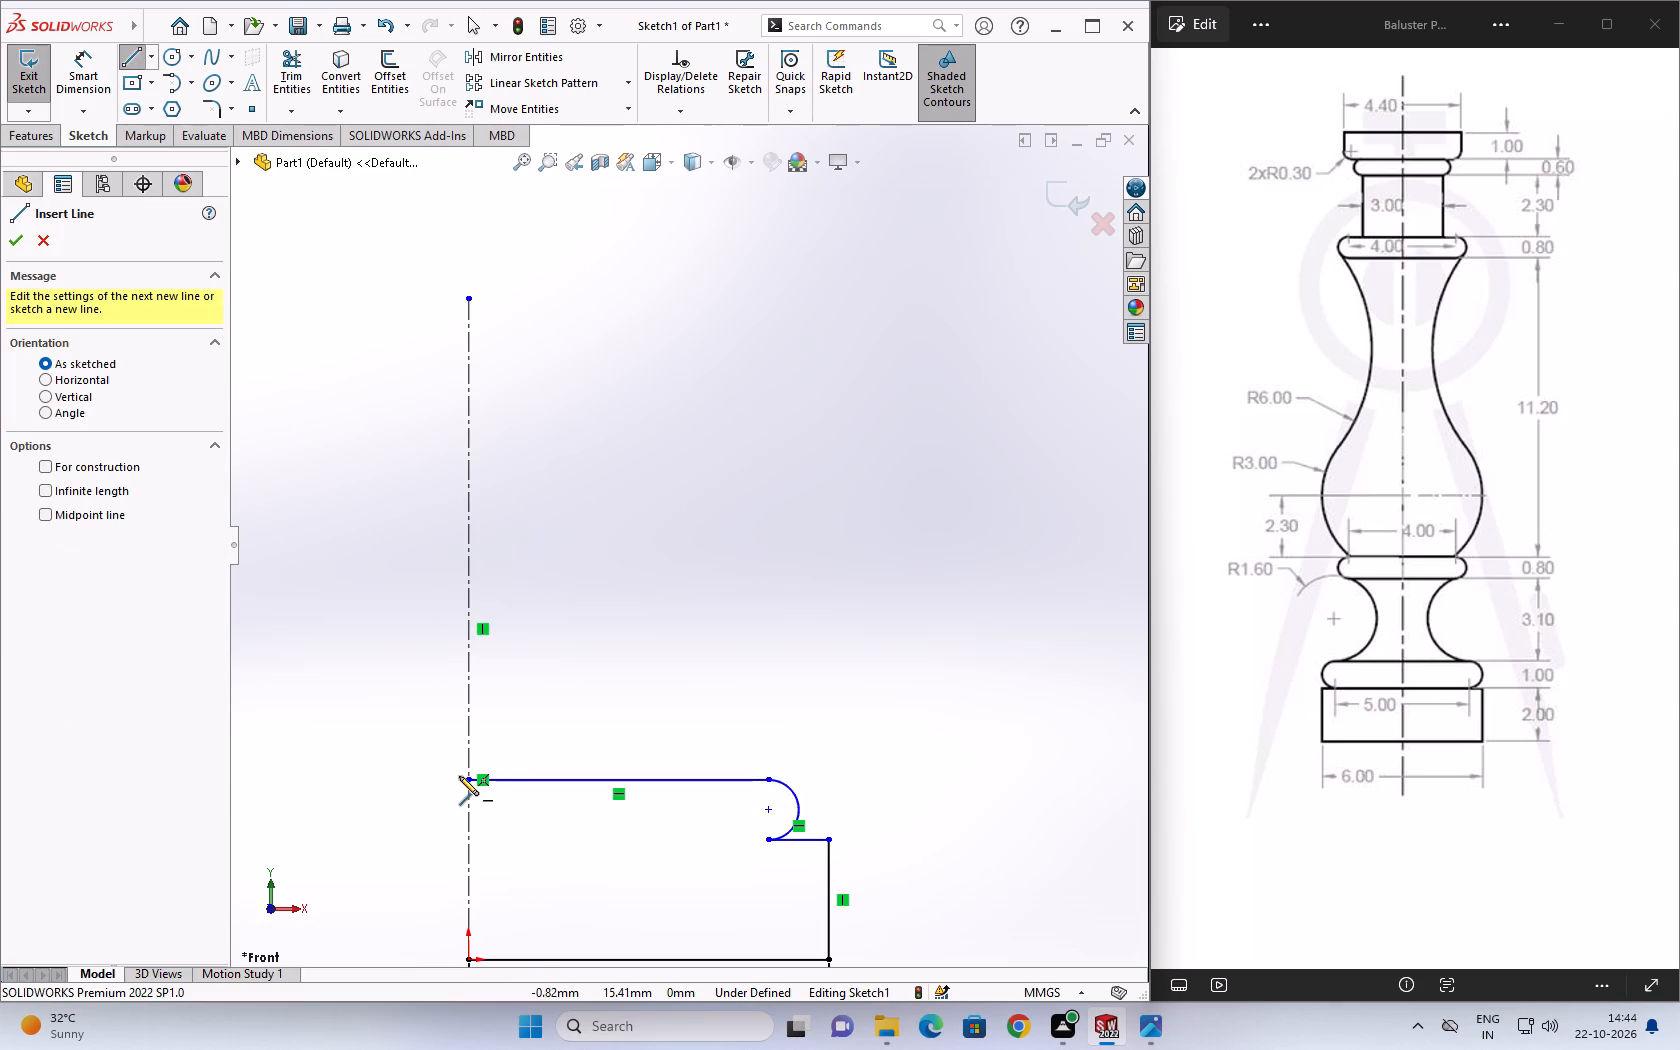
{"action": "left_click", "coordinate": [464, 776]}
{"action": "left_click", "coordinate": [471, 539]}
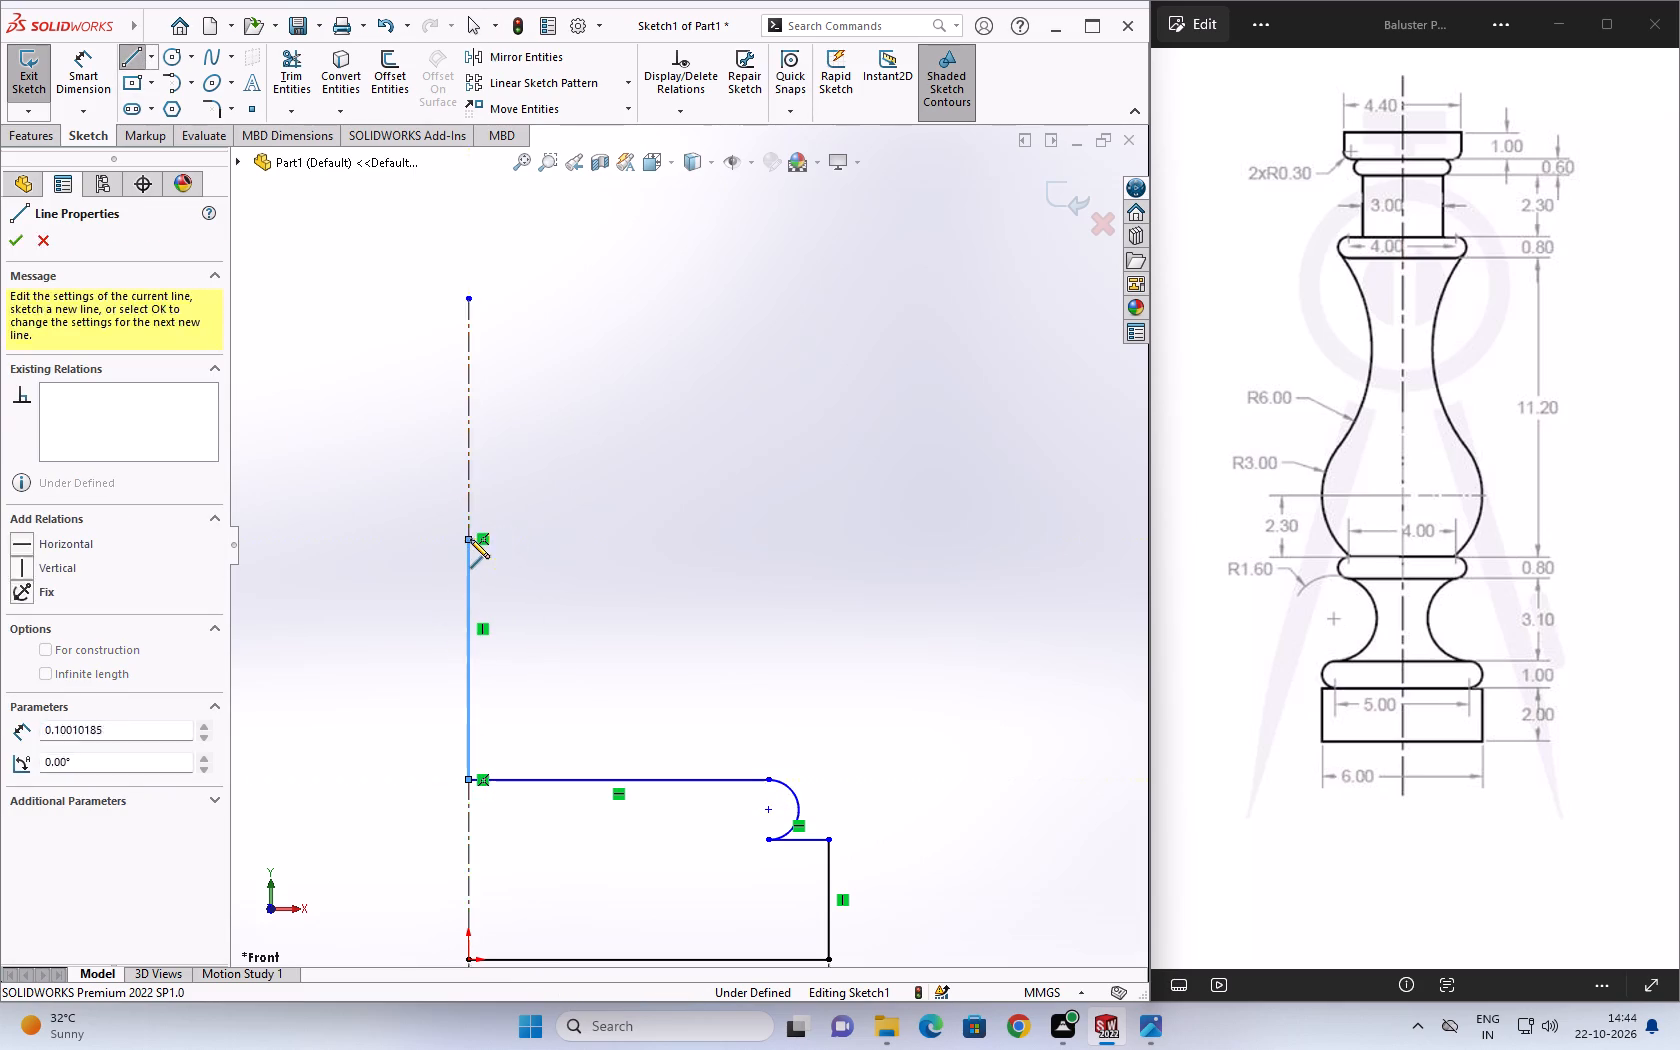
{"action": "key", "text": "Escape"}
{"action": "left_click", "coordinate": [469, 633]}
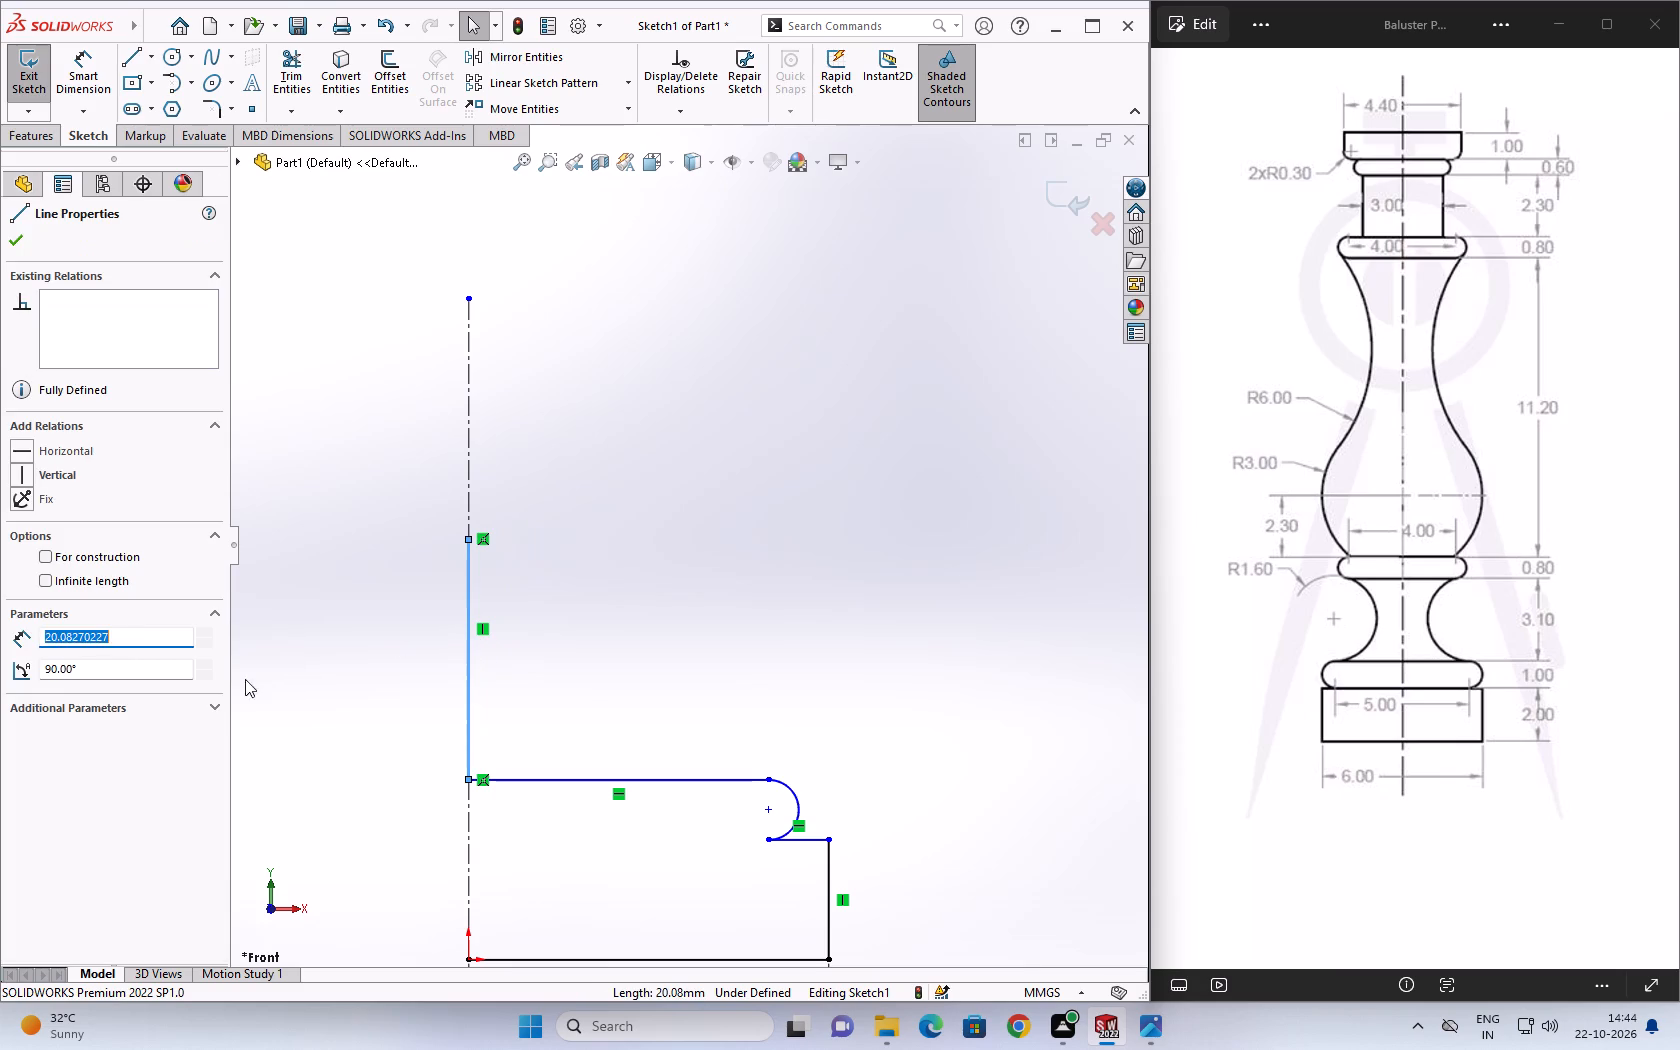
{"action": "type", "text": "30"}
{"action": "key", "text": "Return"}
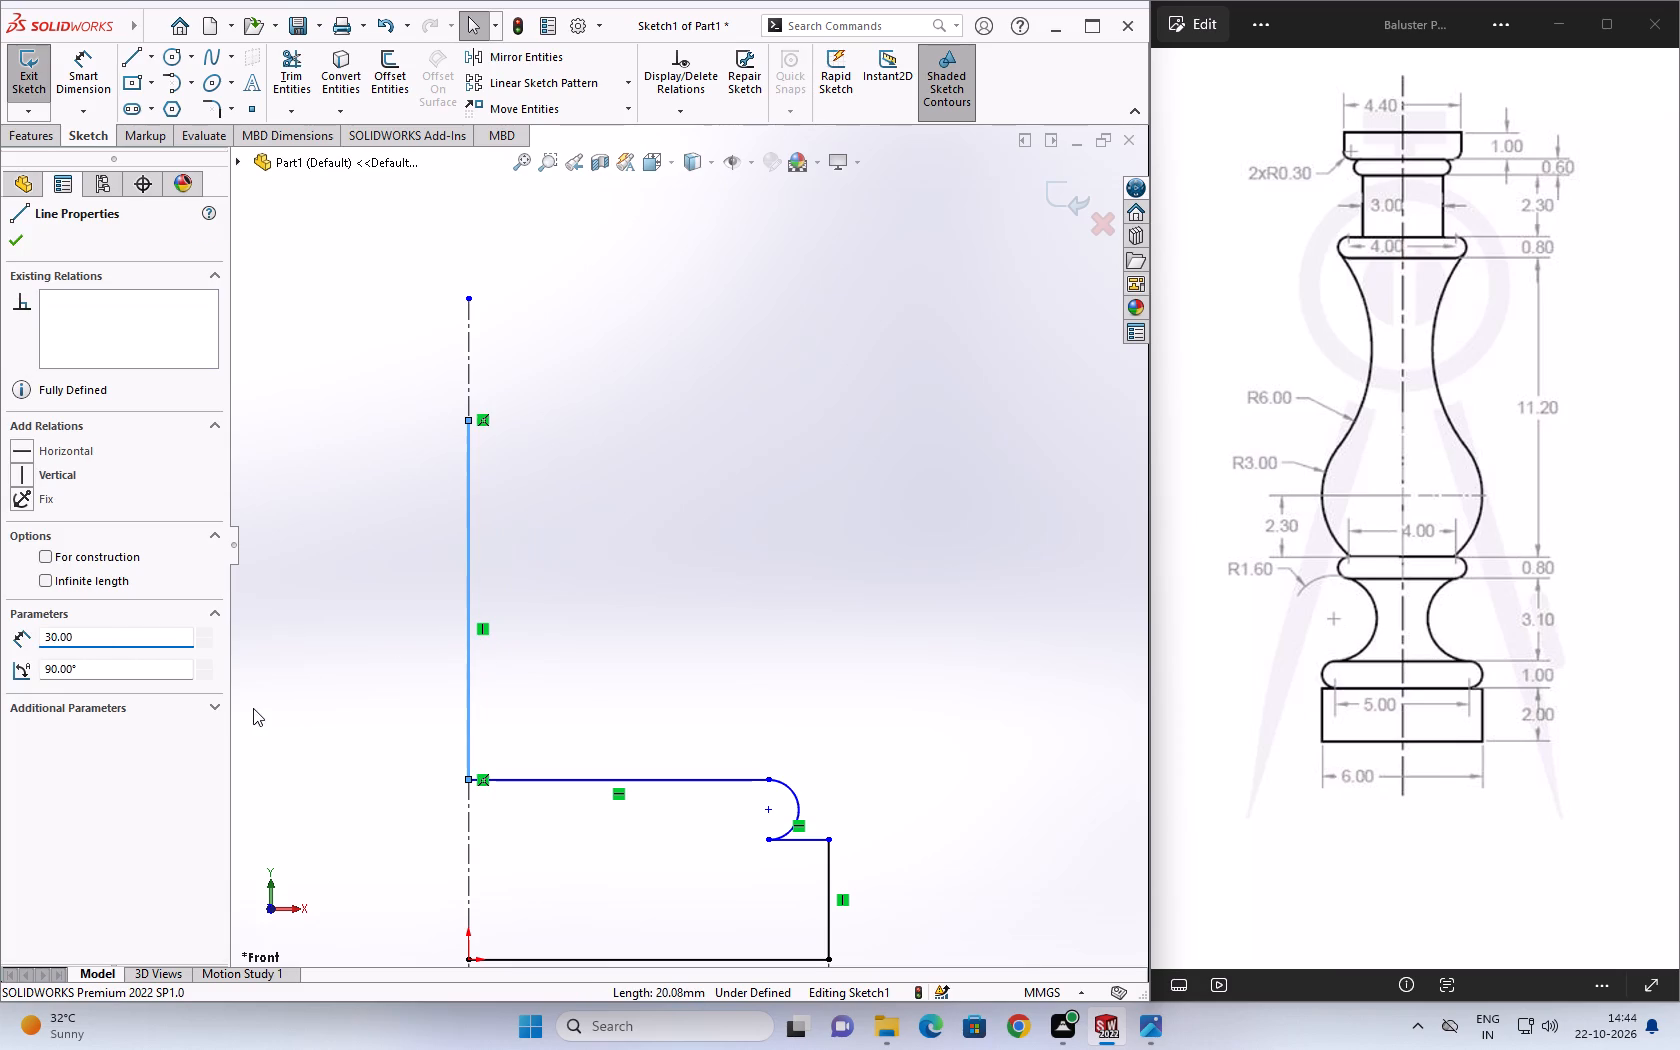
{"action": "double_click", "coordinate": [147, 642]}
{"action": "type", "text": "15"}
{"action": "key", "text": "Return"}
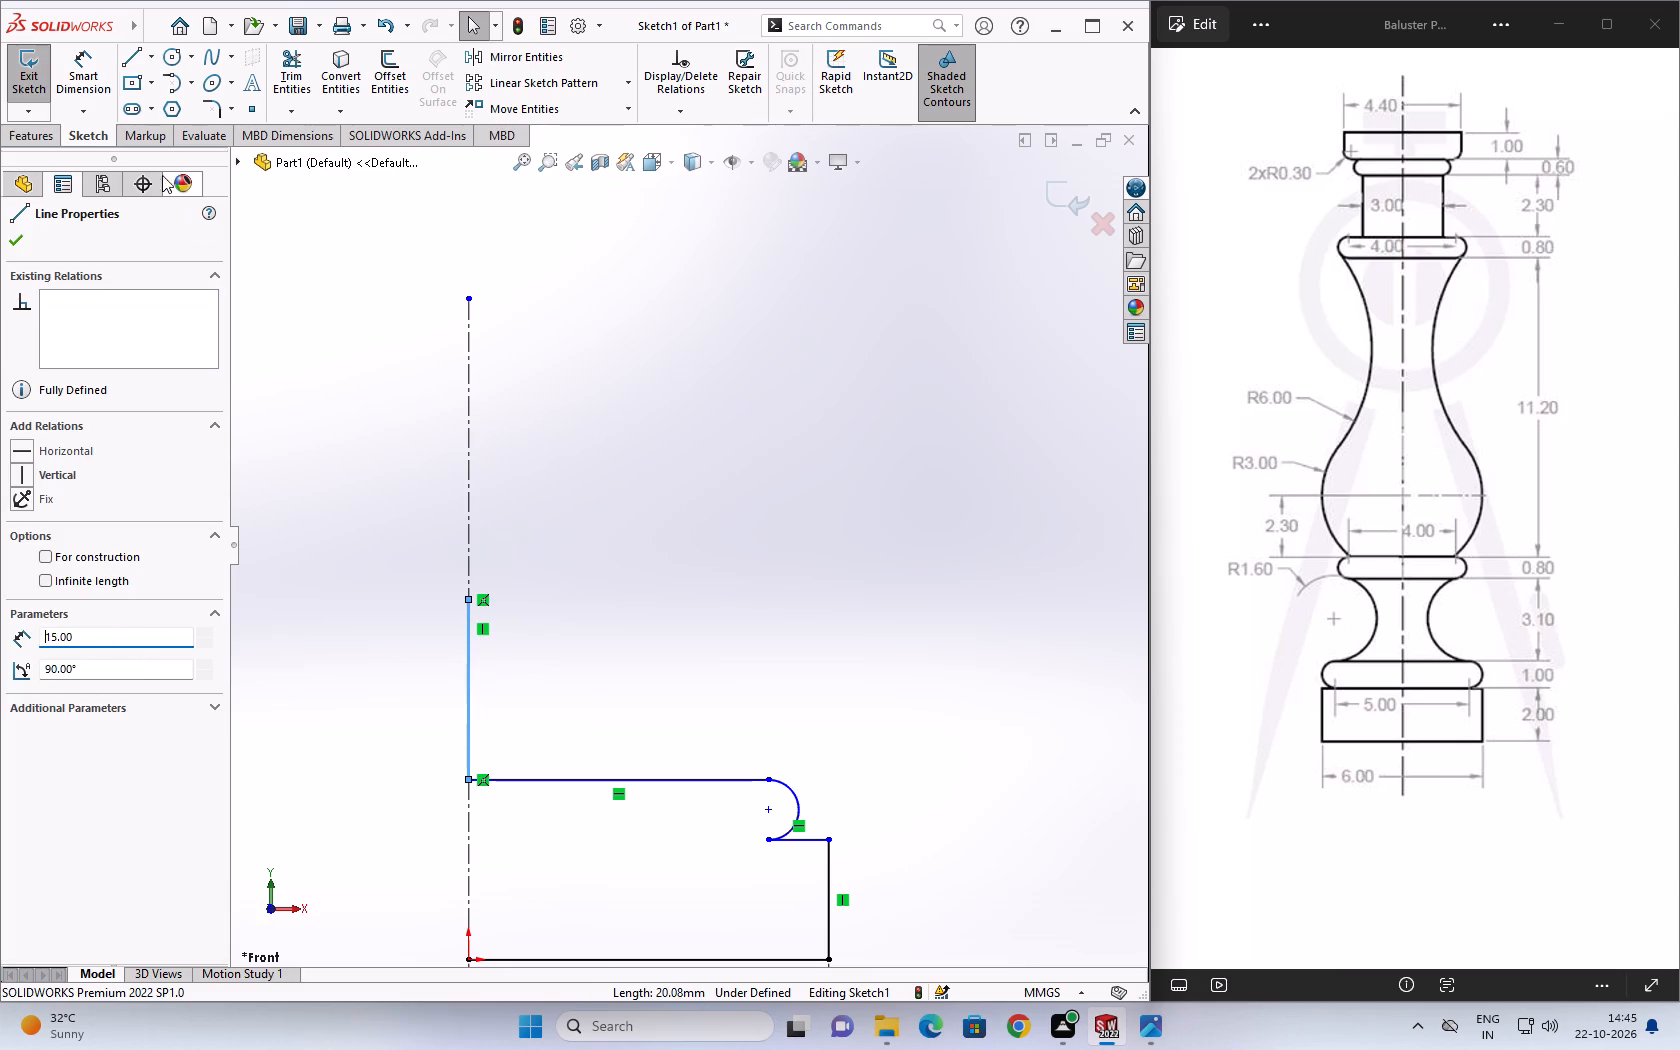
Draw a horizontal line outward from the upper end of the vertical line and set its length to 20 mm.
{"action": "left_click", "coordinate": [152, 65]}
{"action": "left_click", "coordinate": [149, 82]}
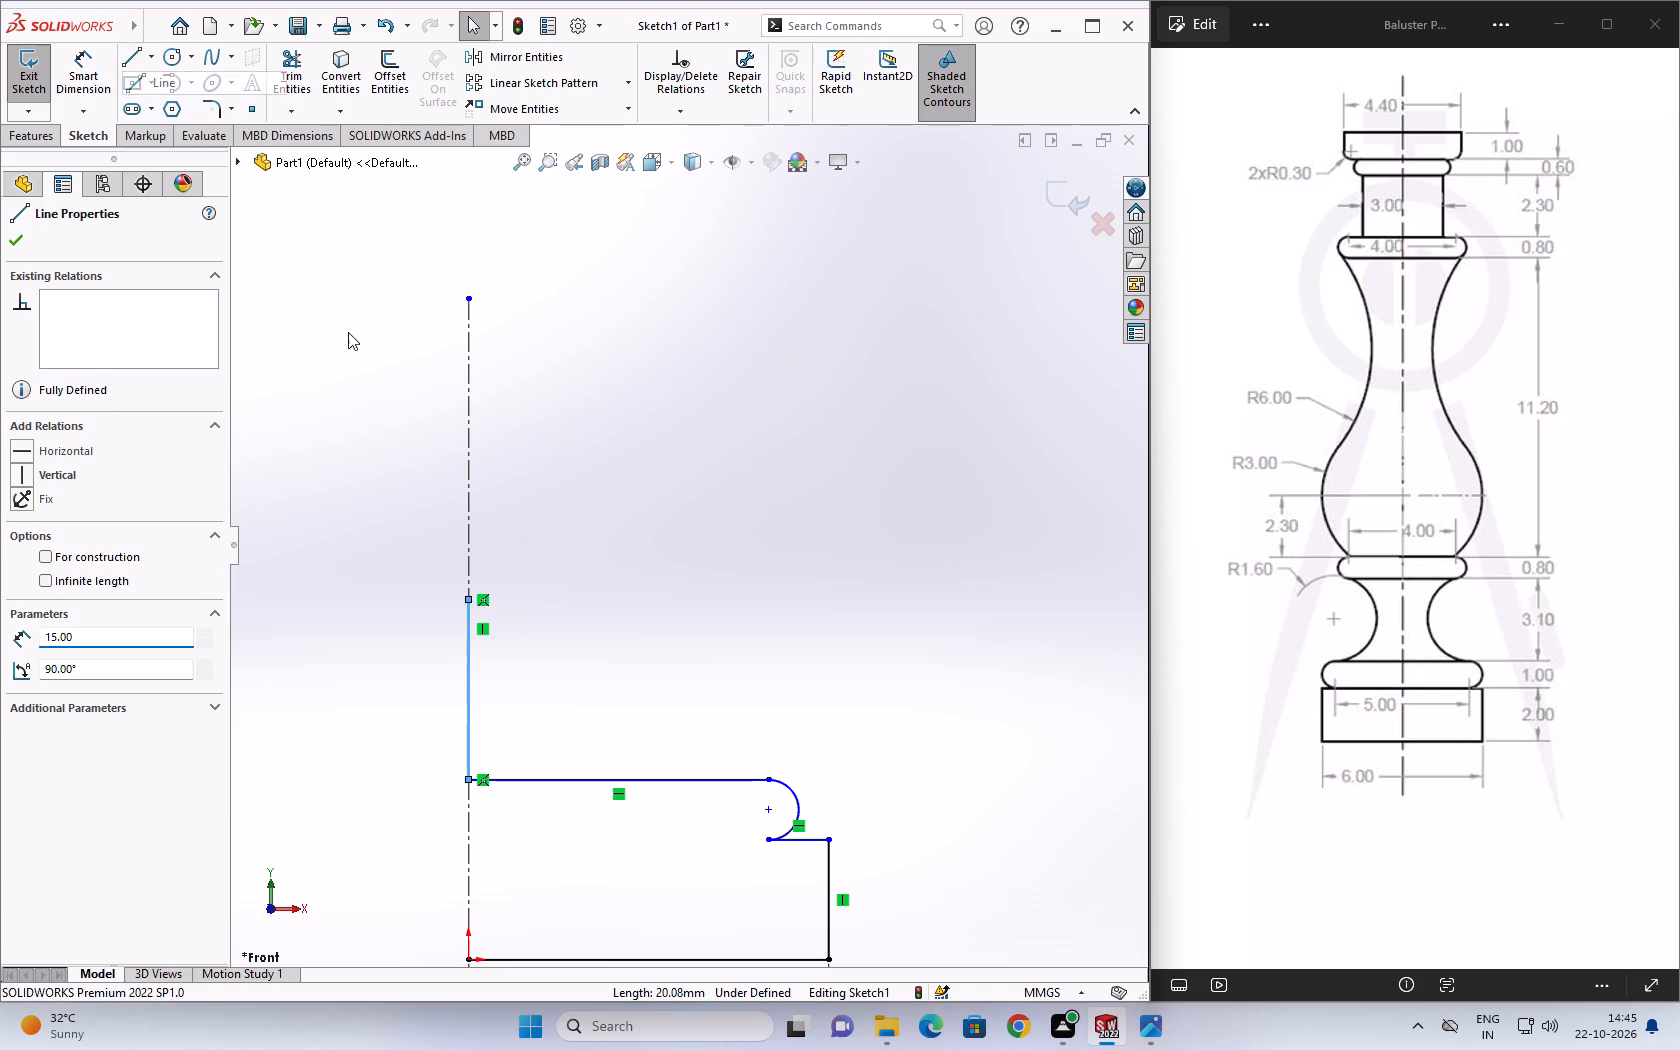
{"action": "left_click", "coordinate": [465, 599]}
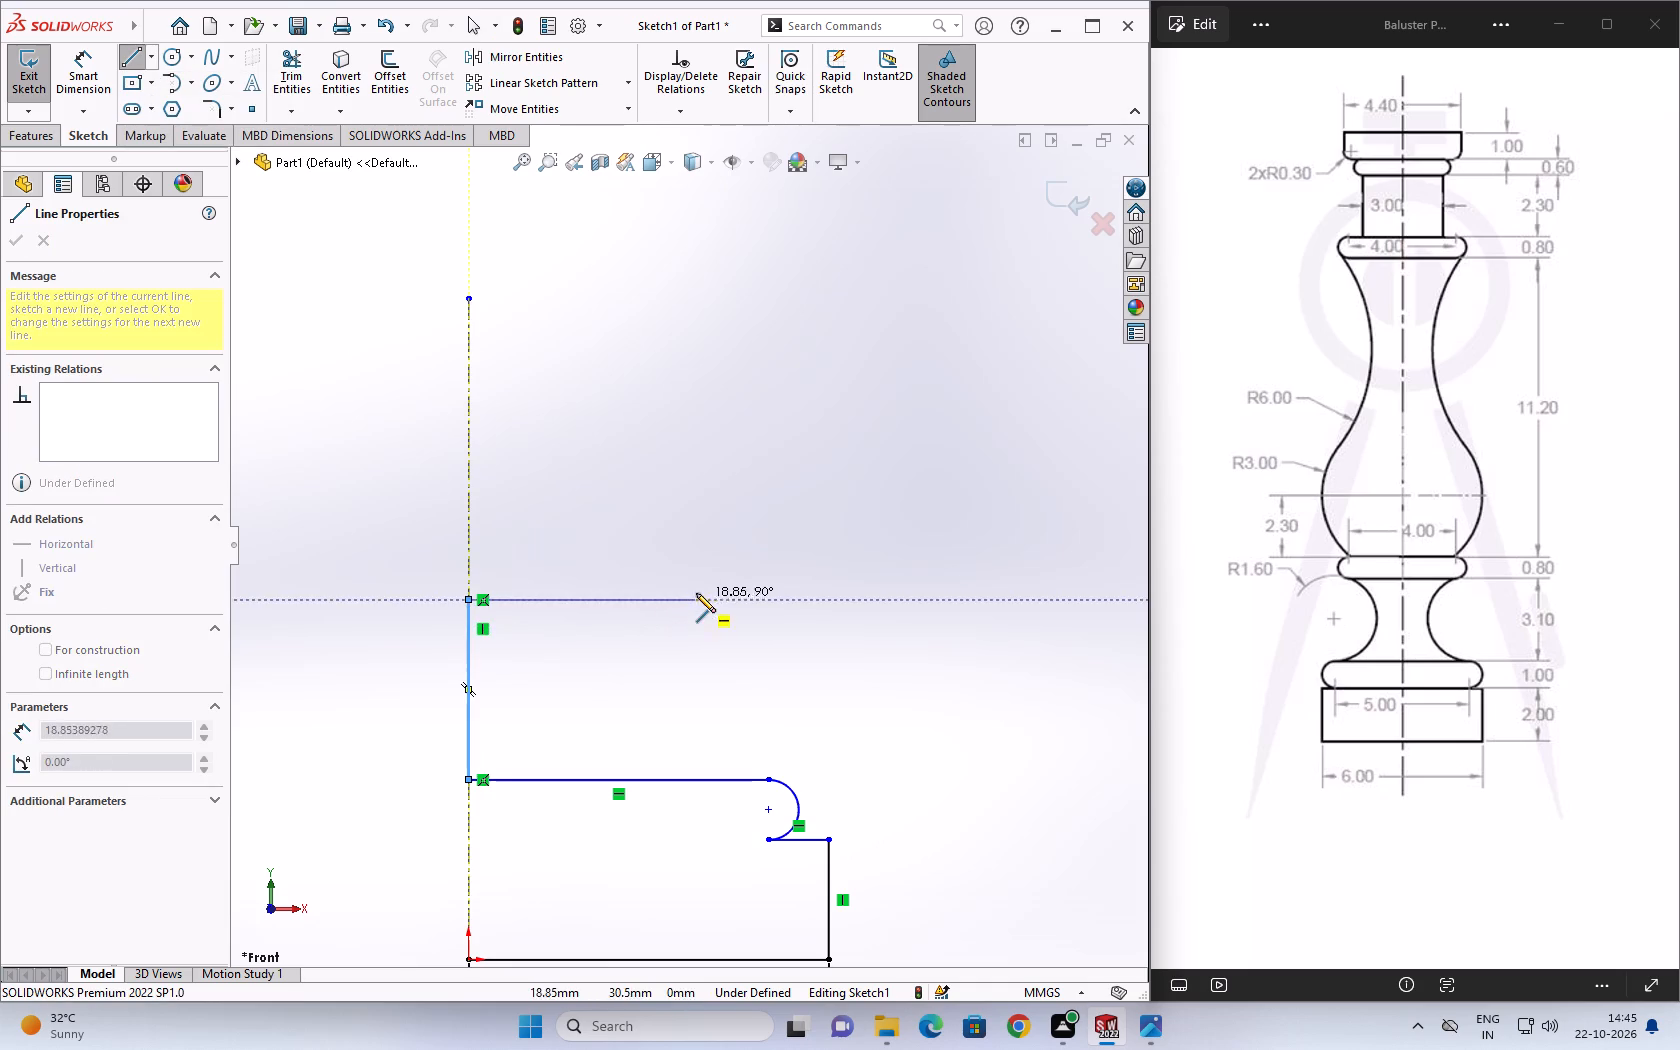
{"action": "left_click", "coordinate": [706, 602]}
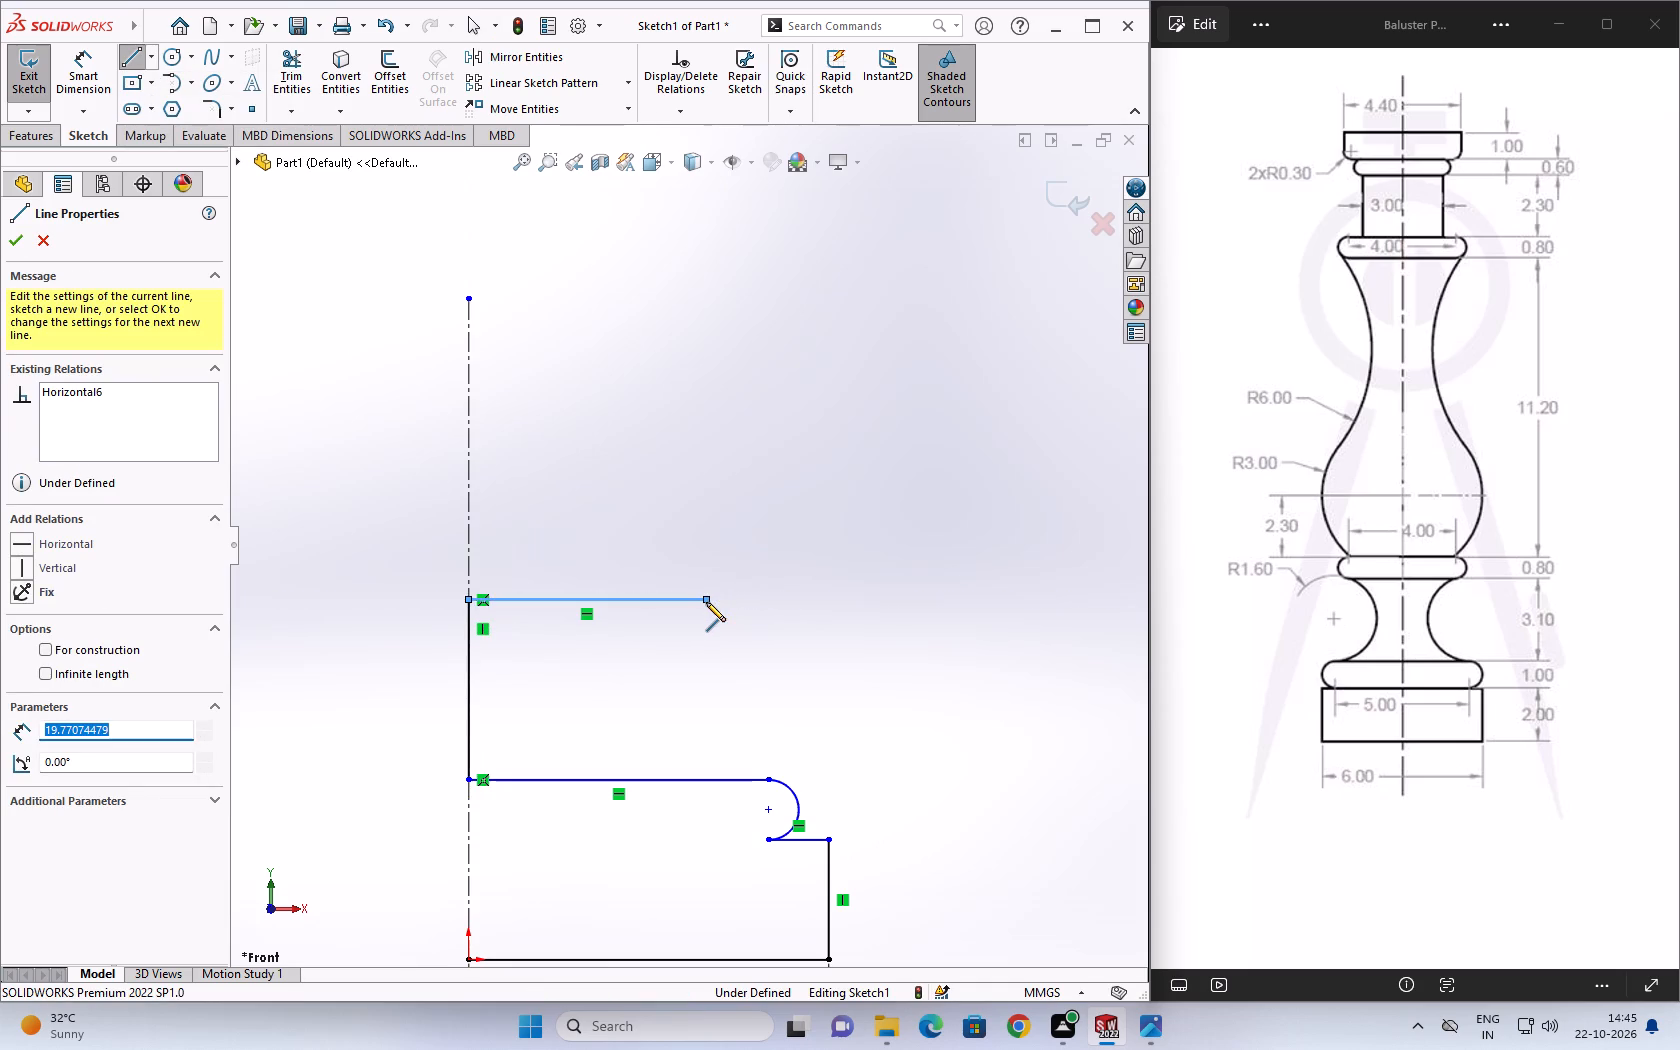
{"action": "type", "text": "20"}
{"action": "key", "text": "Return"}
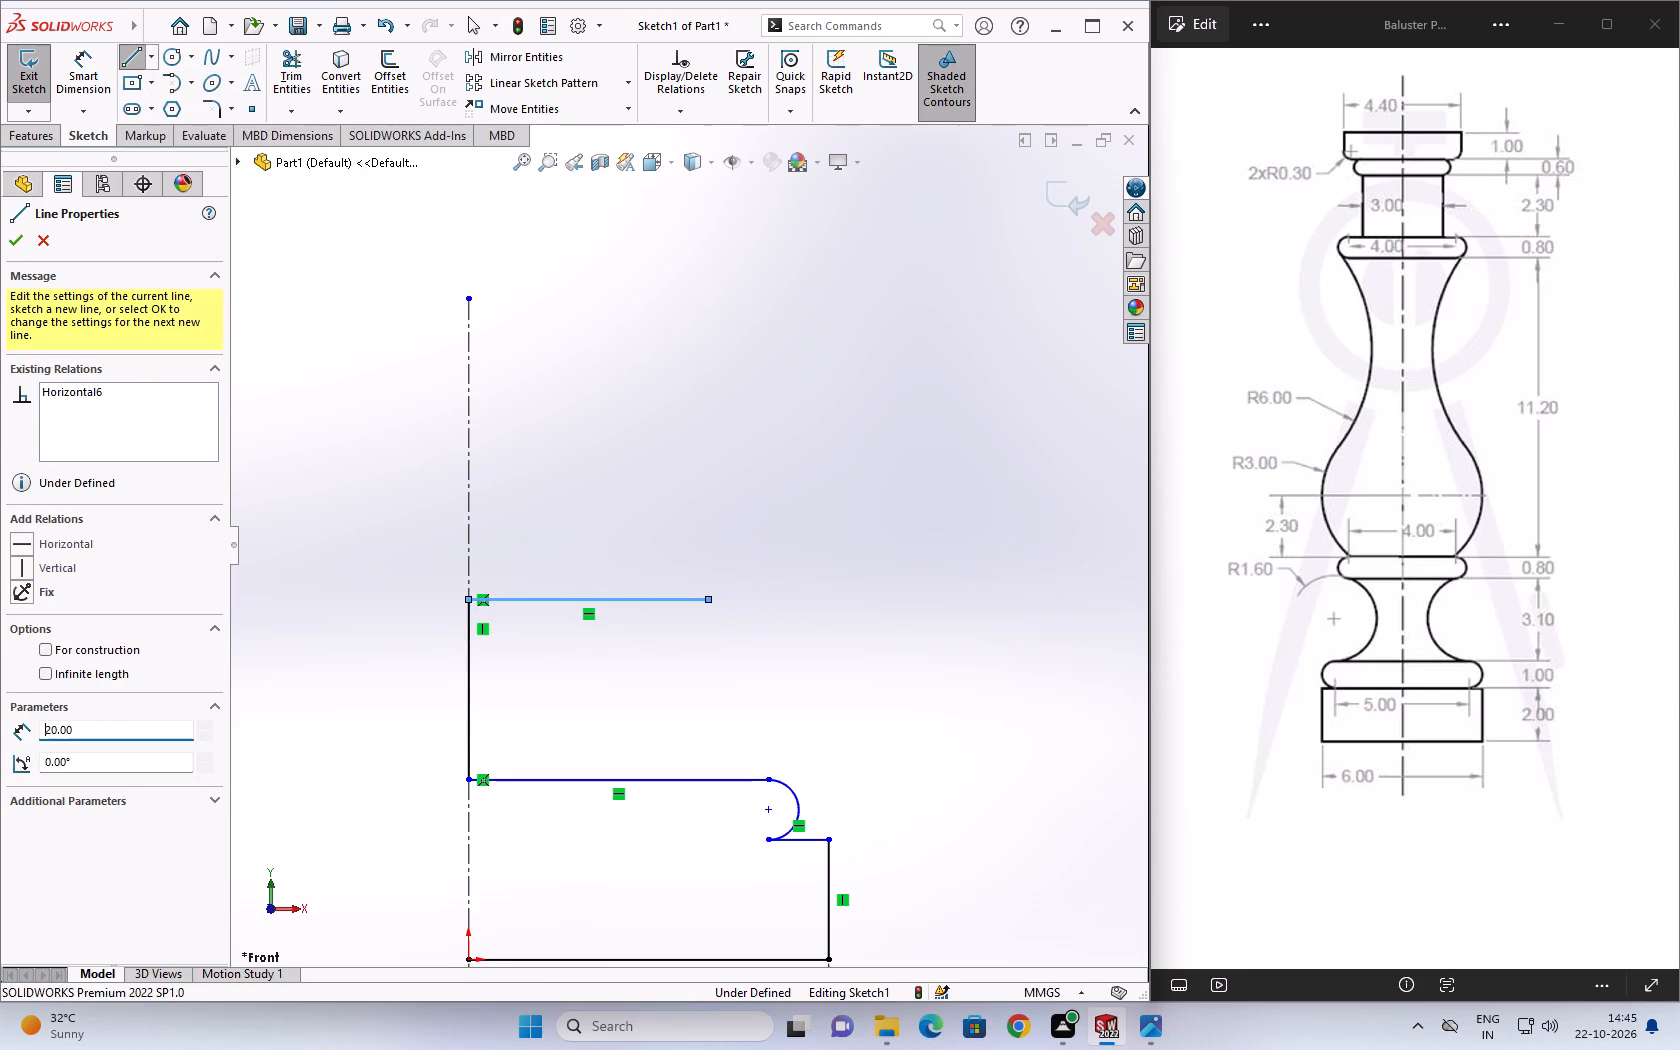
{"action": "key", "text": "Escape"}
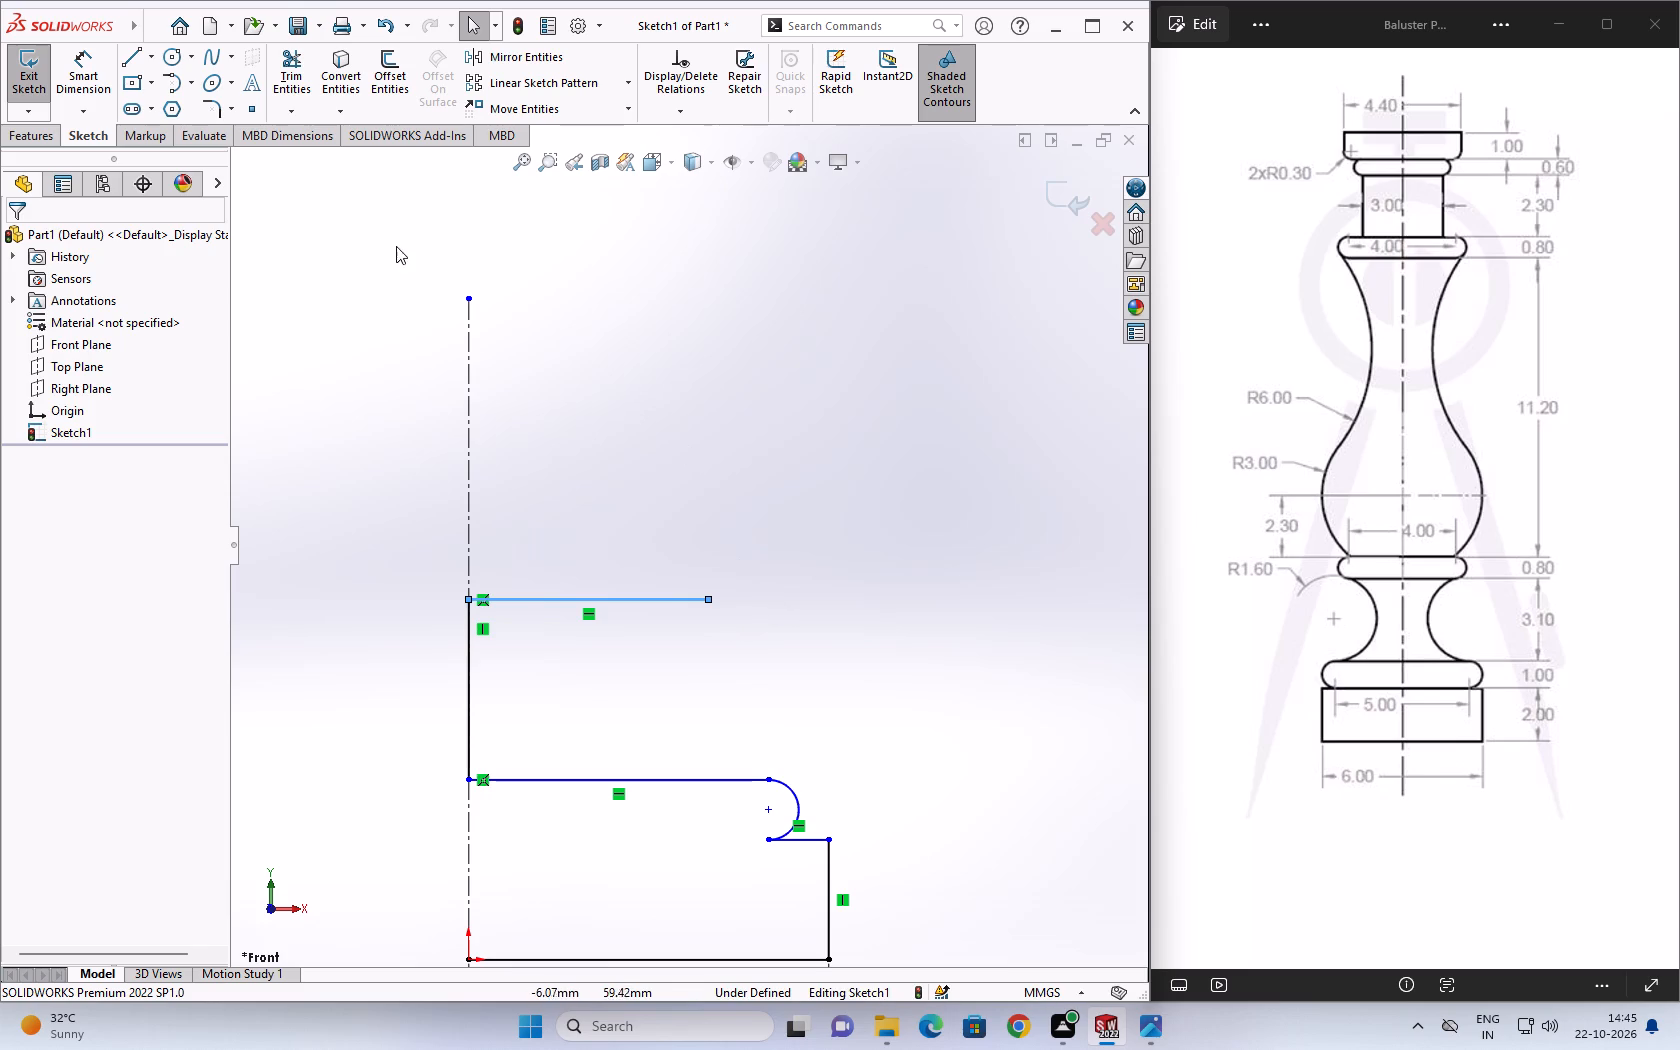
Delete the 15 mm vertical helper line lying on the centerline.
{"action": "left_click", "coordinate": [465, 667]}
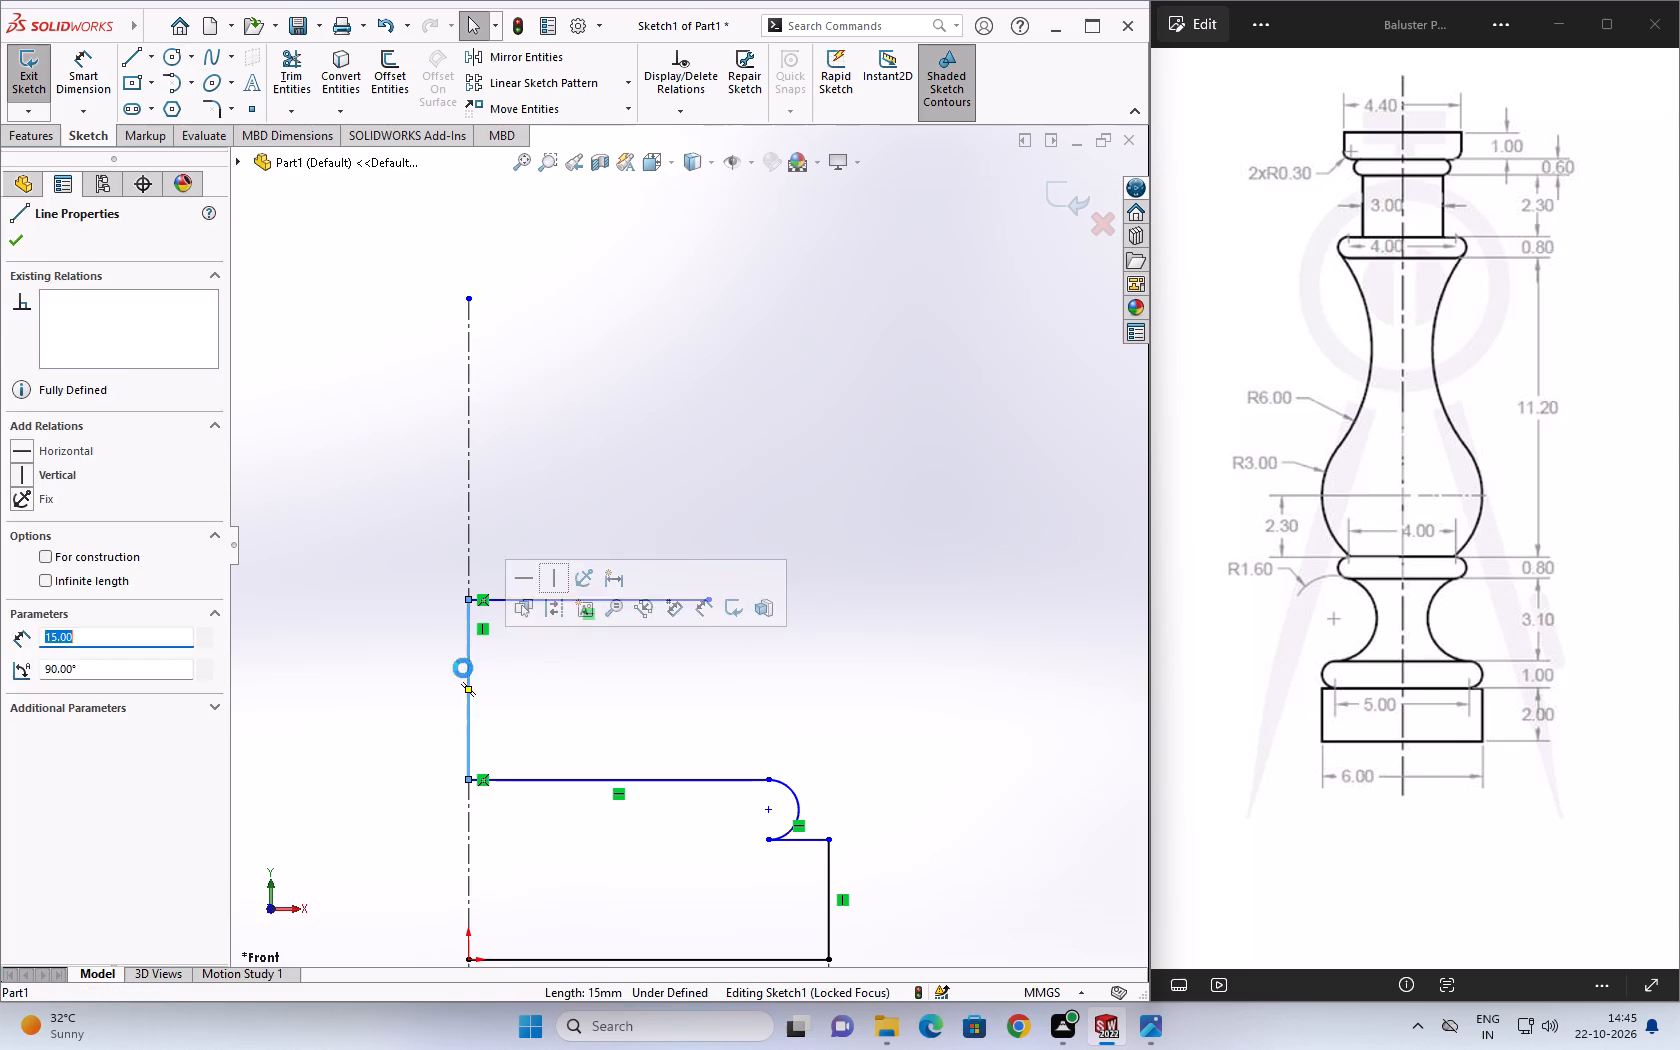
{"action": "key", "text": "Delete"}
Draw a vertical construction line from the outer end of the 20 mm line down to the rounded band's upper line.
{"action": "left_click", "coordinate": [147, 61]}
{"action": "left_click", "coordinate": [162, 109]}
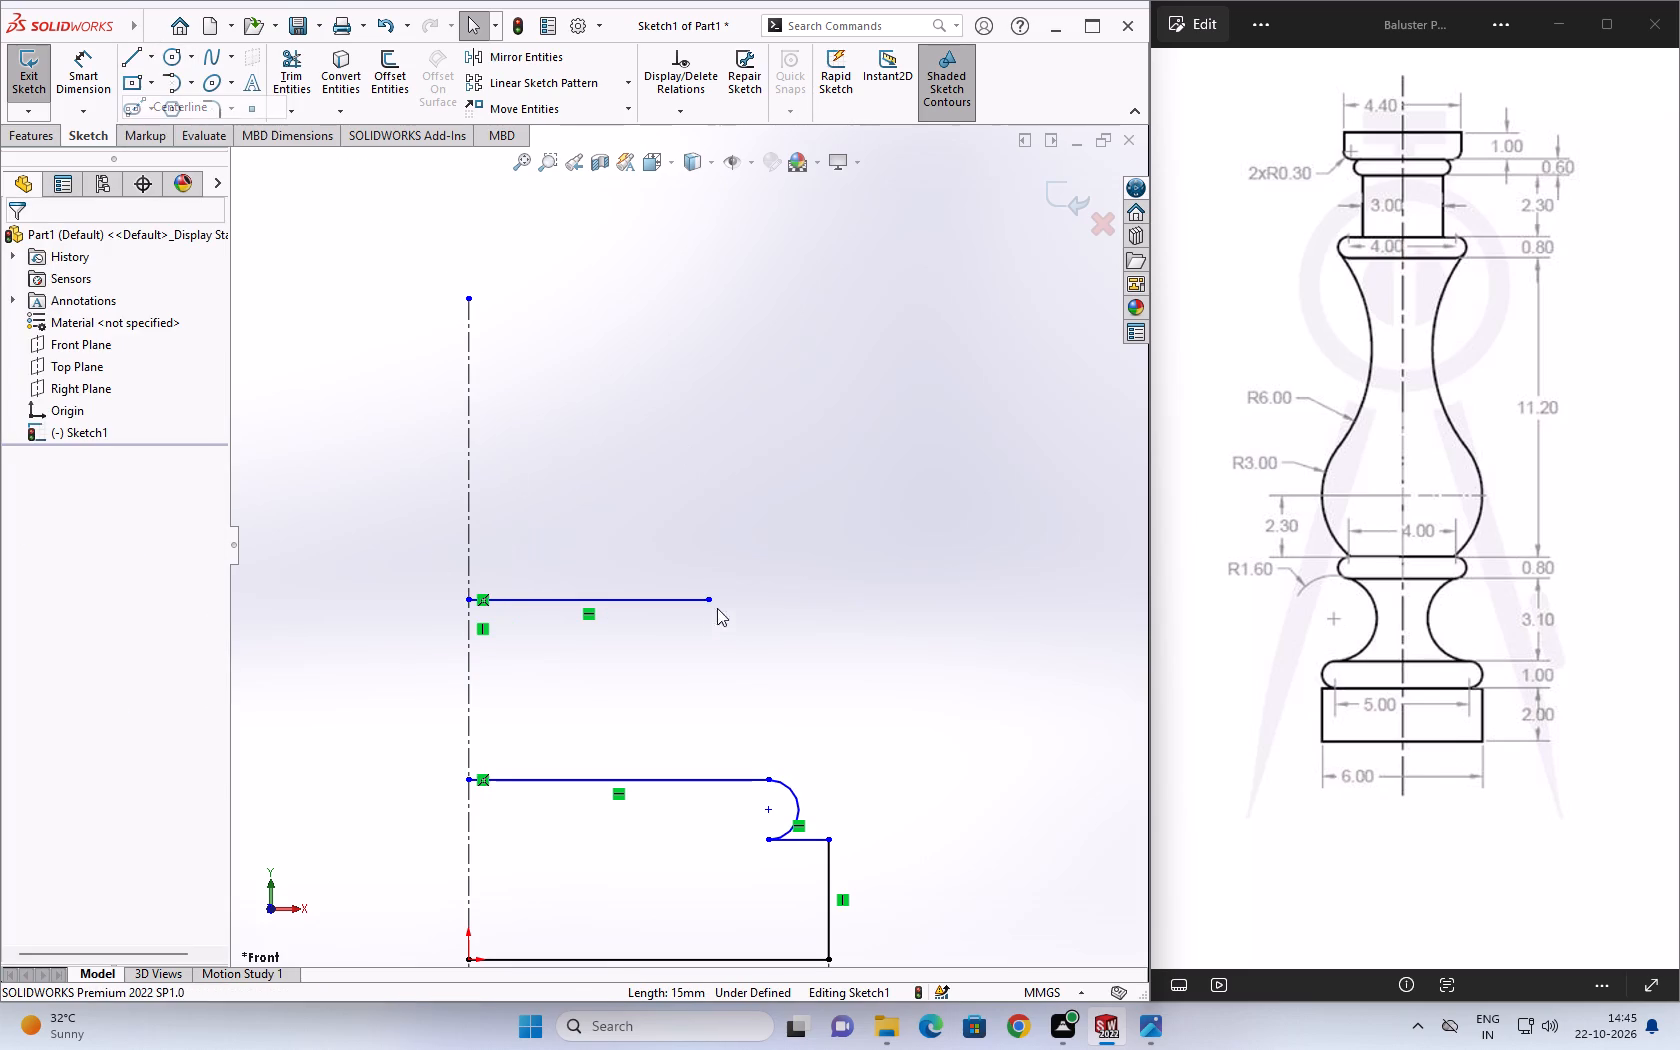
{"action": "left_click", "coordinate": [708, 601]}
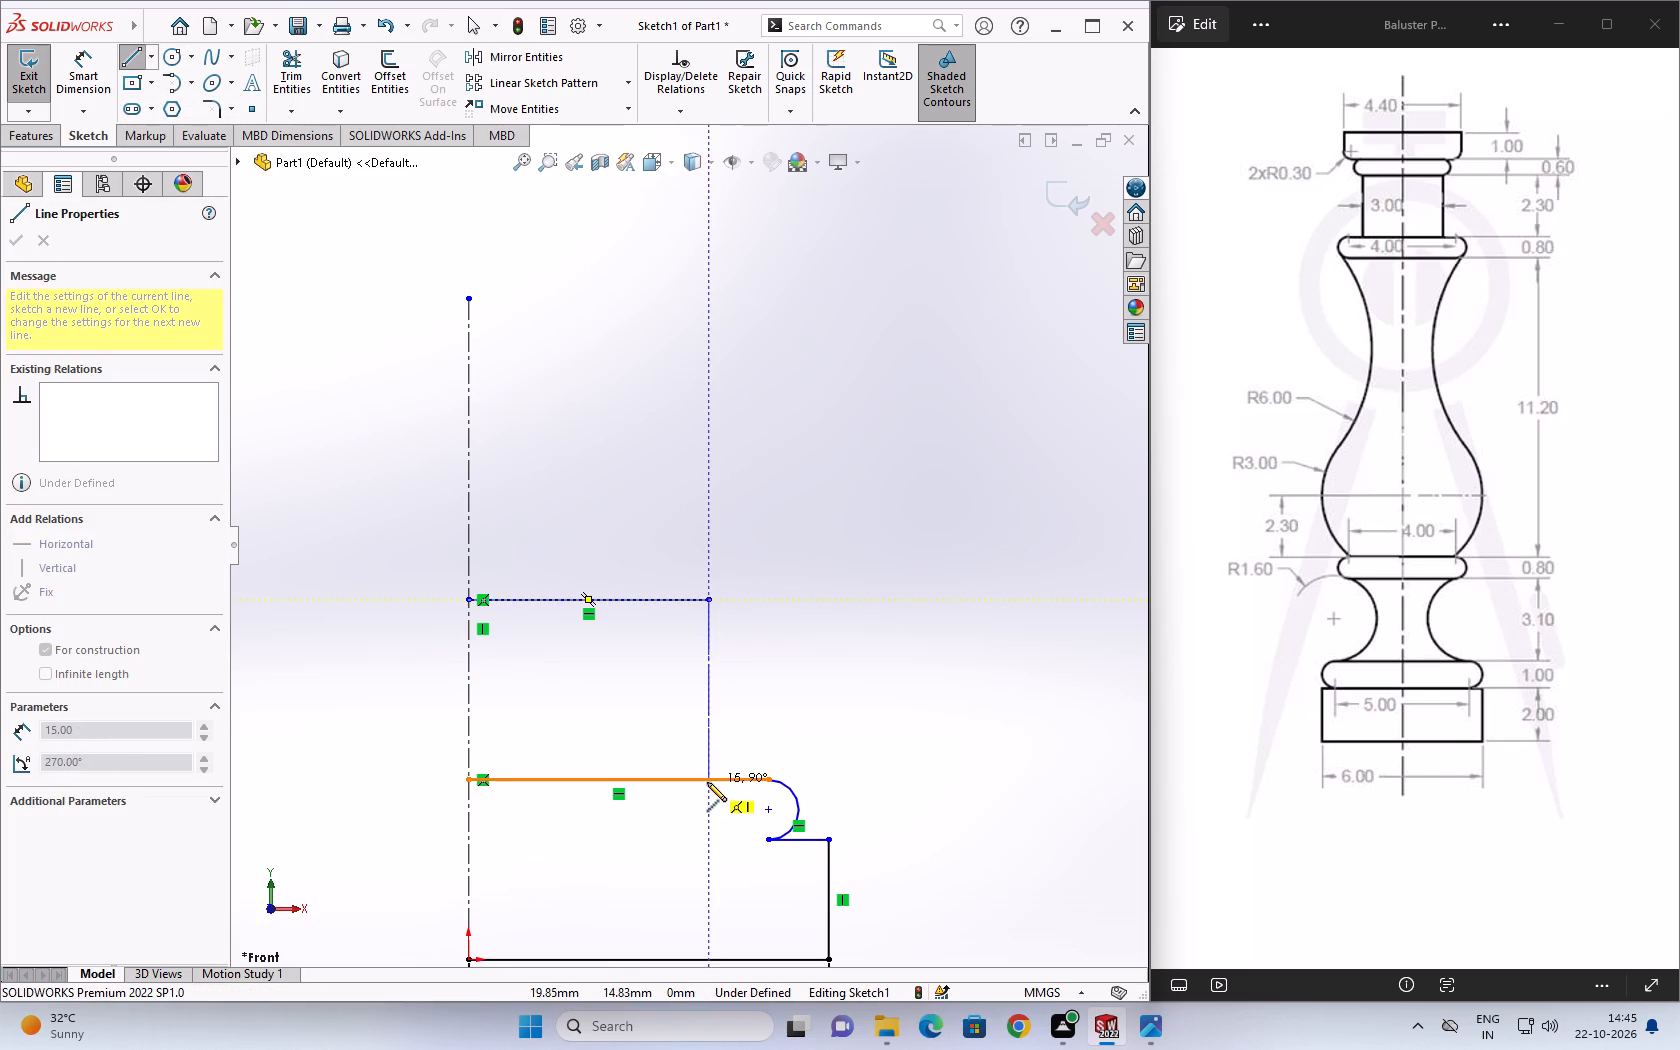
{"action": "left_click", "coordinate": [706, 781]}
{"action": "key", "text": "Escape"}
Draw a 7.5 mm radius circle centered on the vertical construction line's midpoint, reaching its lower end.
{"action": "left_click", "coordinate": [165, 59]}
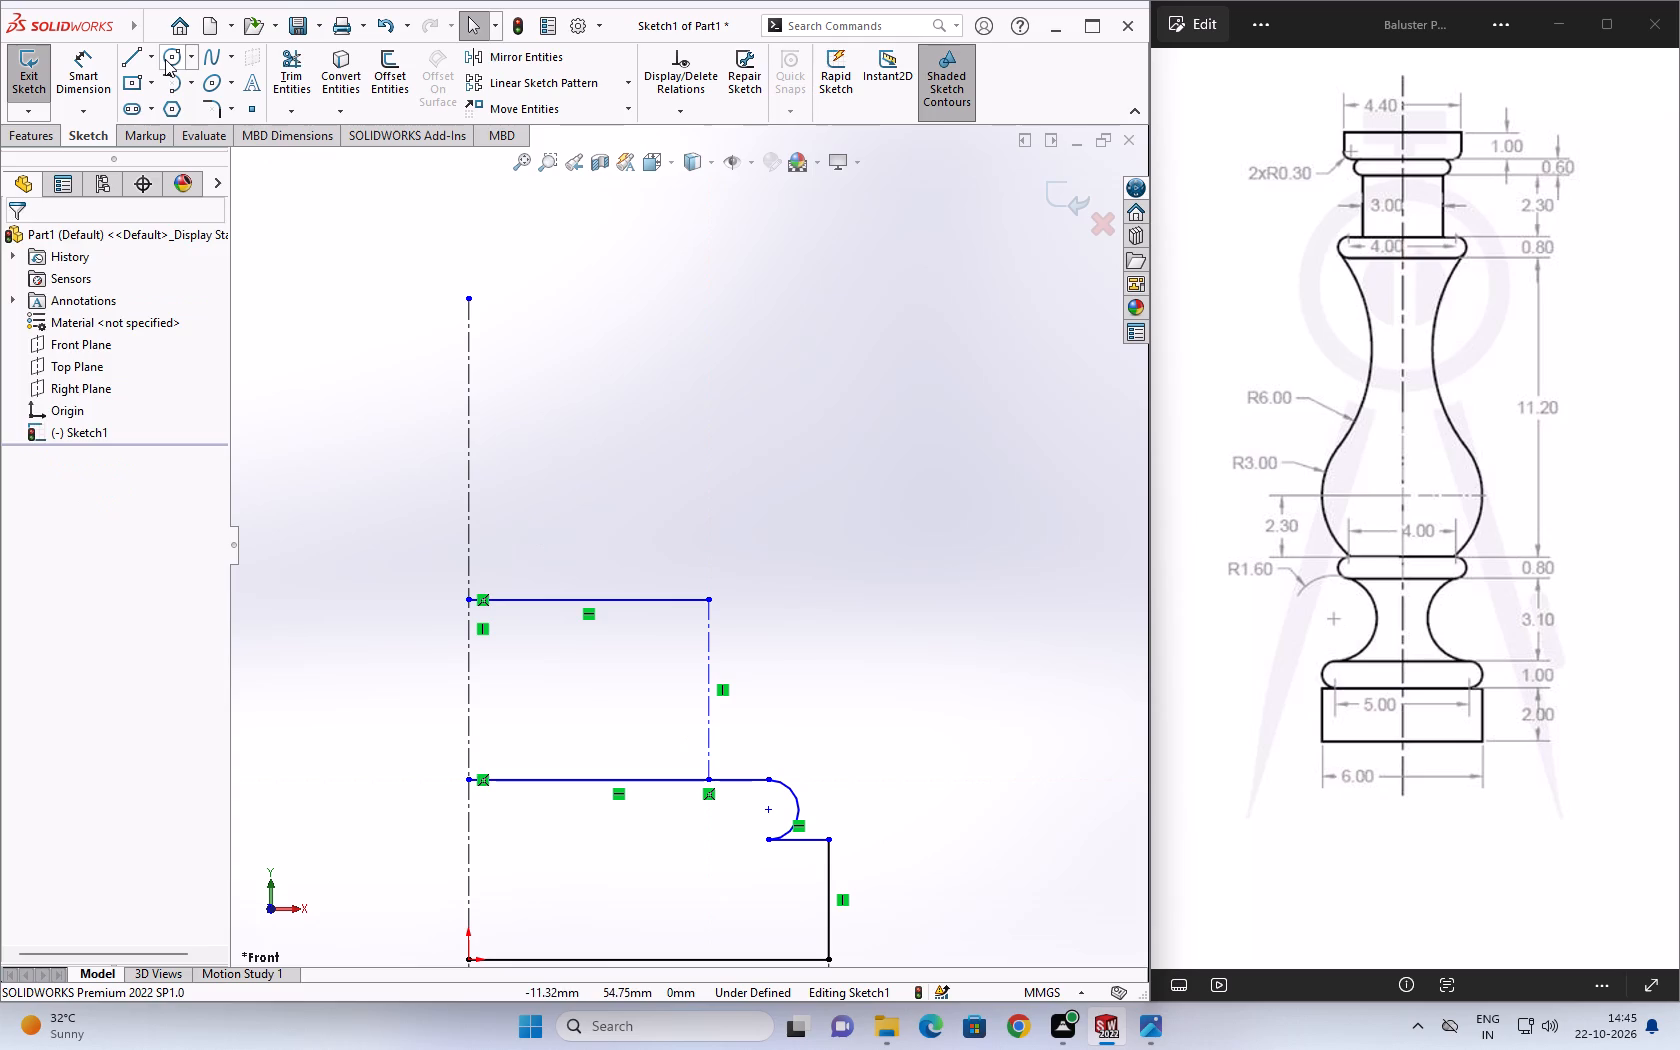
{"action": "left_click", "coordinate": [709, 694]}
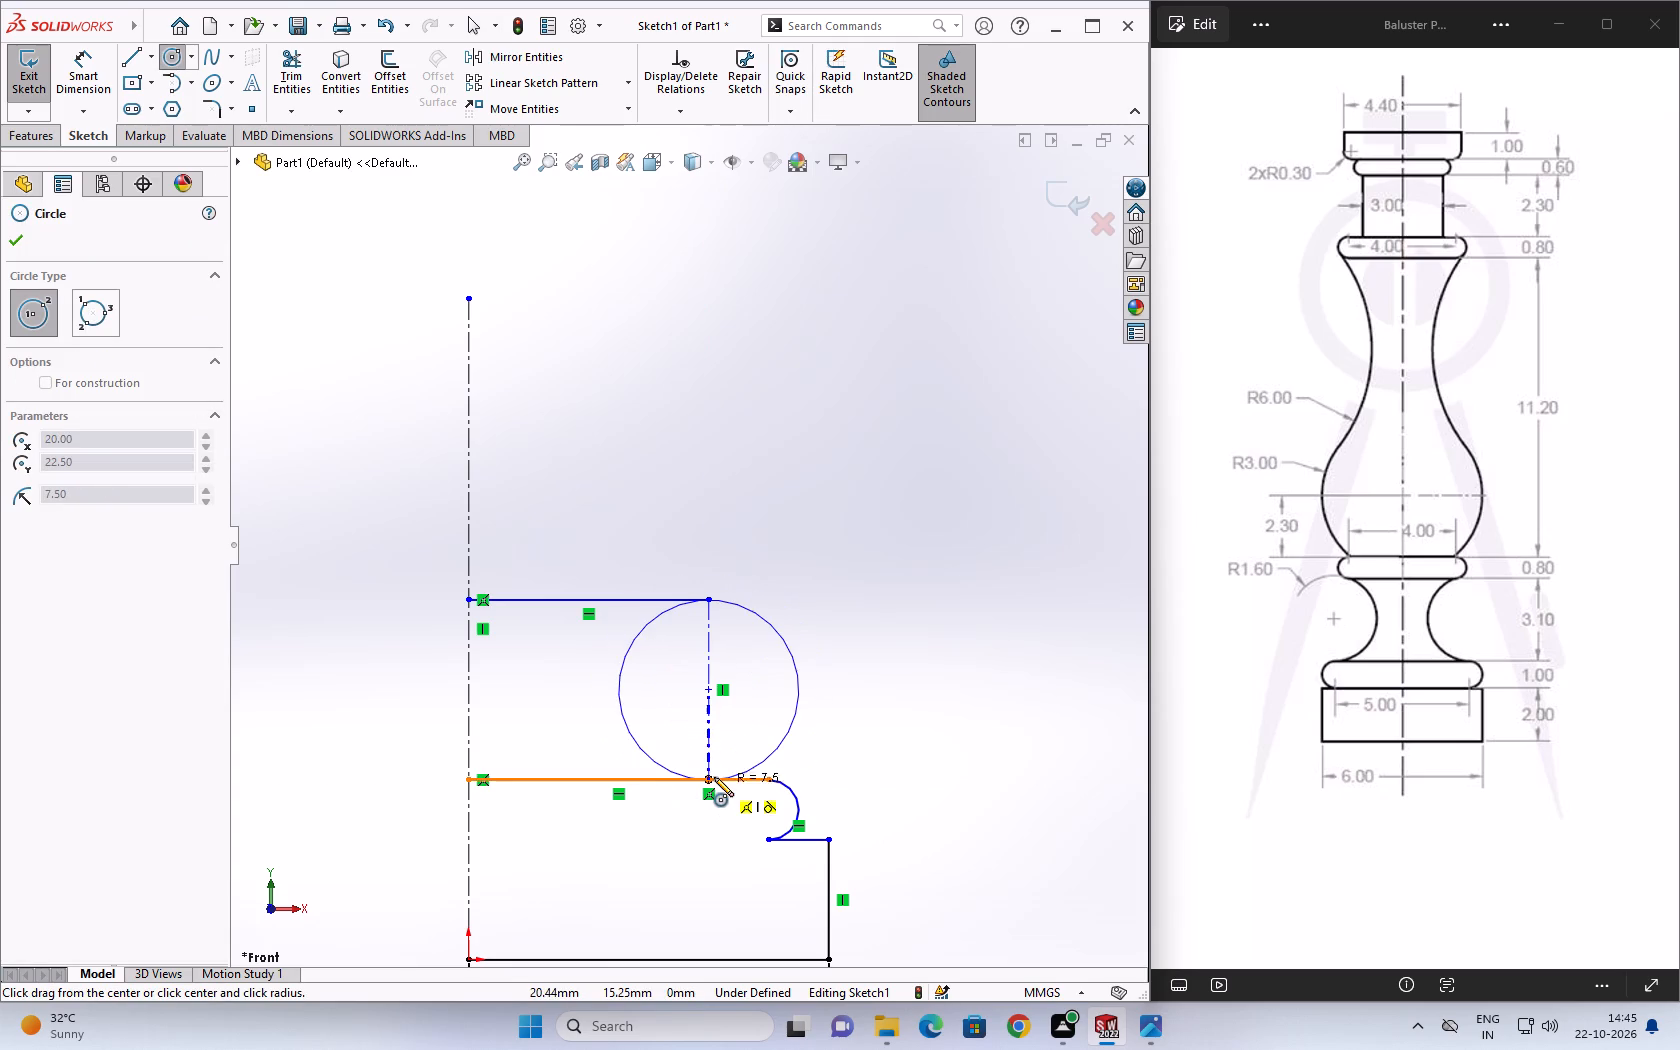
{"action": "left_click", "coordinate": [713, 777]}
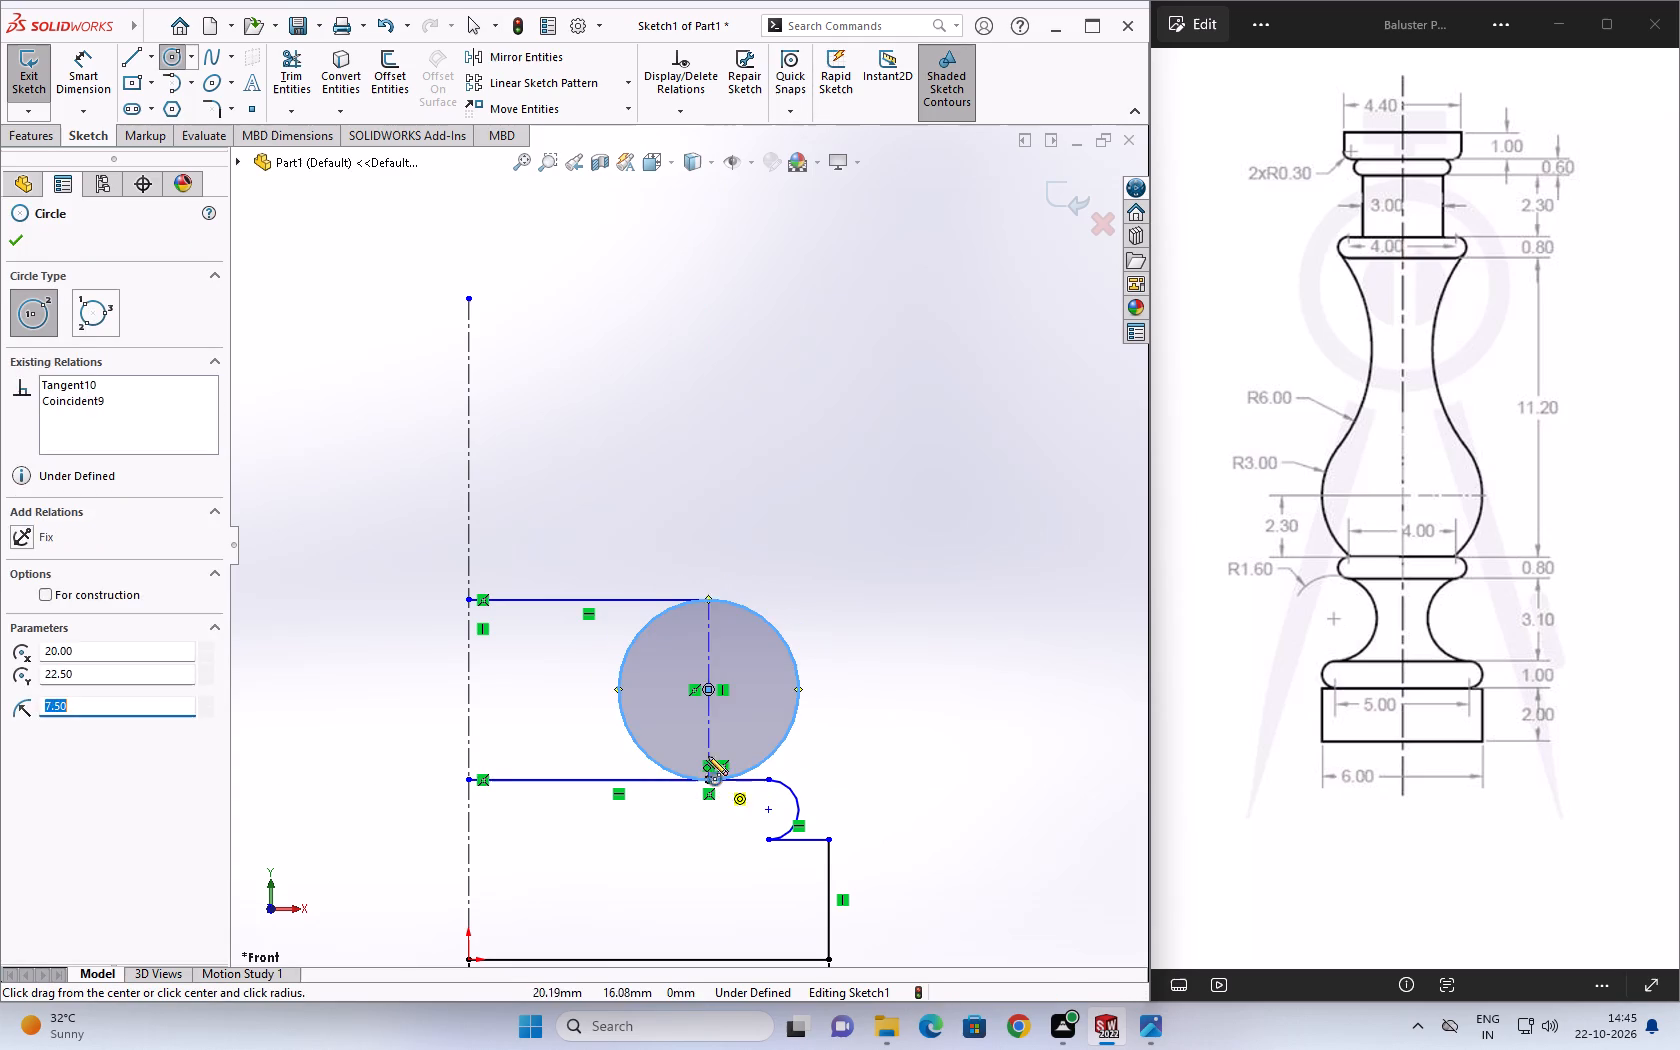
{"action": "key", "text": "Escape"}
{"action": "key", "text": "Escape"}
{"action": "key", "text": "Escape"}
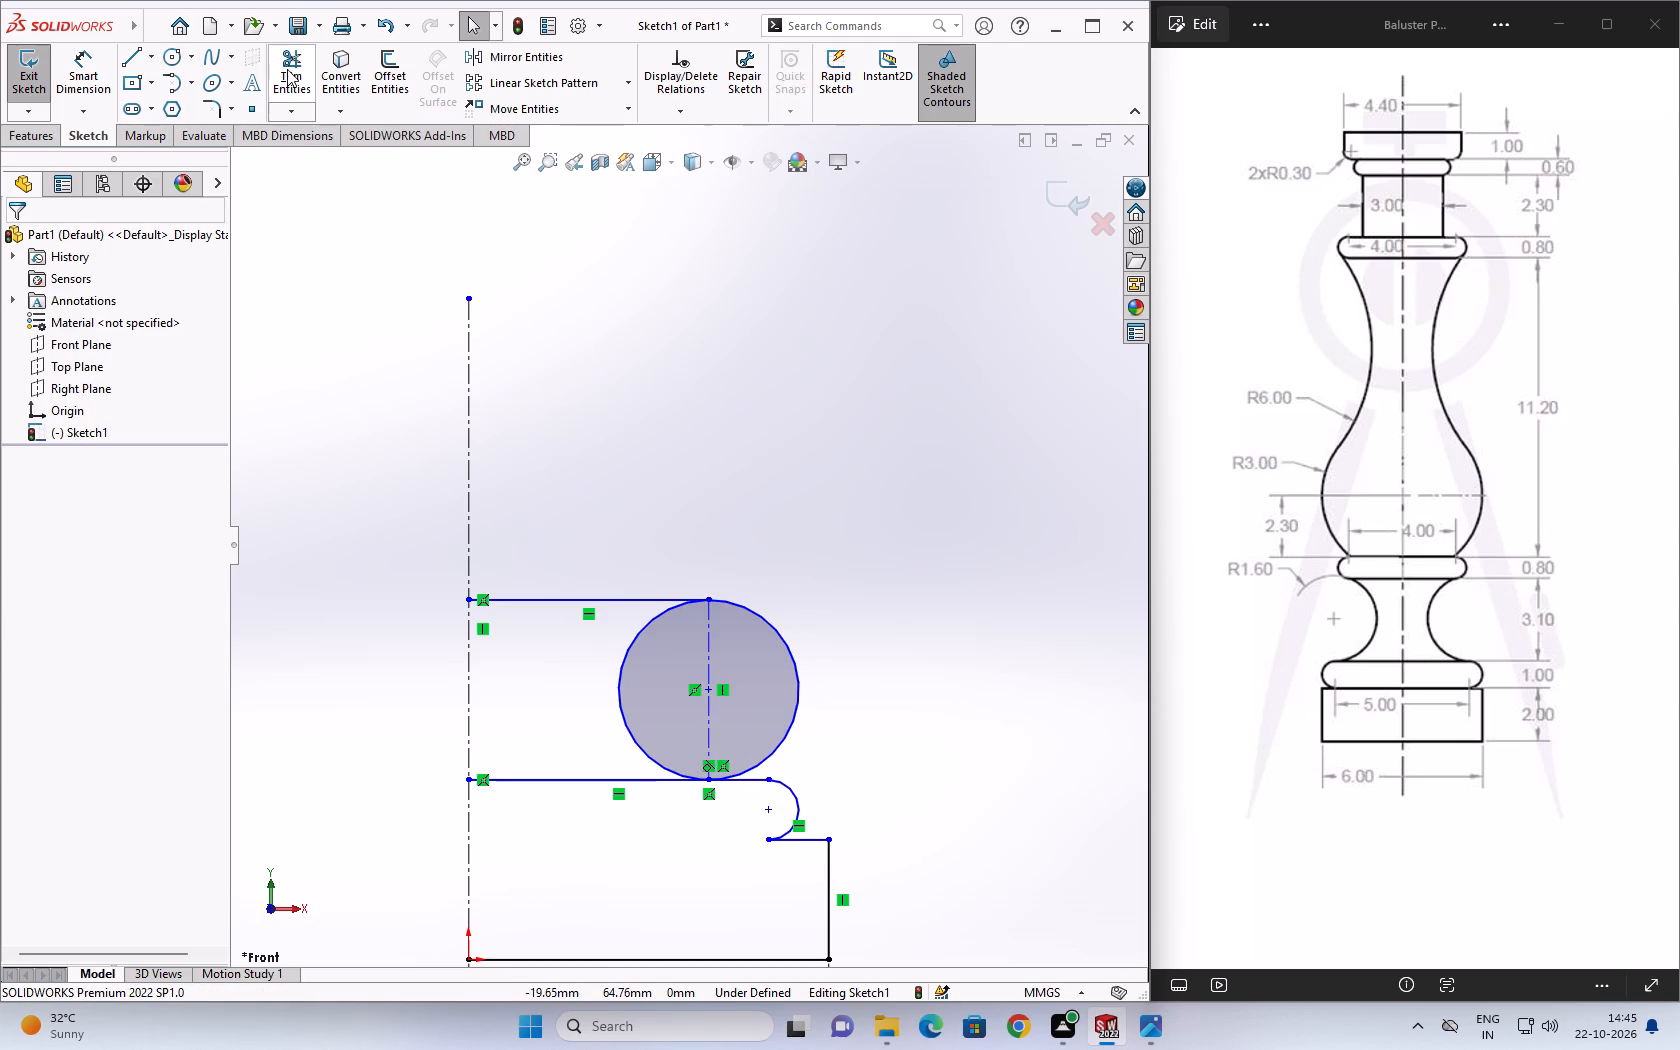
Trim away the outer half of the 7.5 mm circle, keeping the concave arc facing the centerline.
{"action": "left_click", "coordinate": [287, 69]}
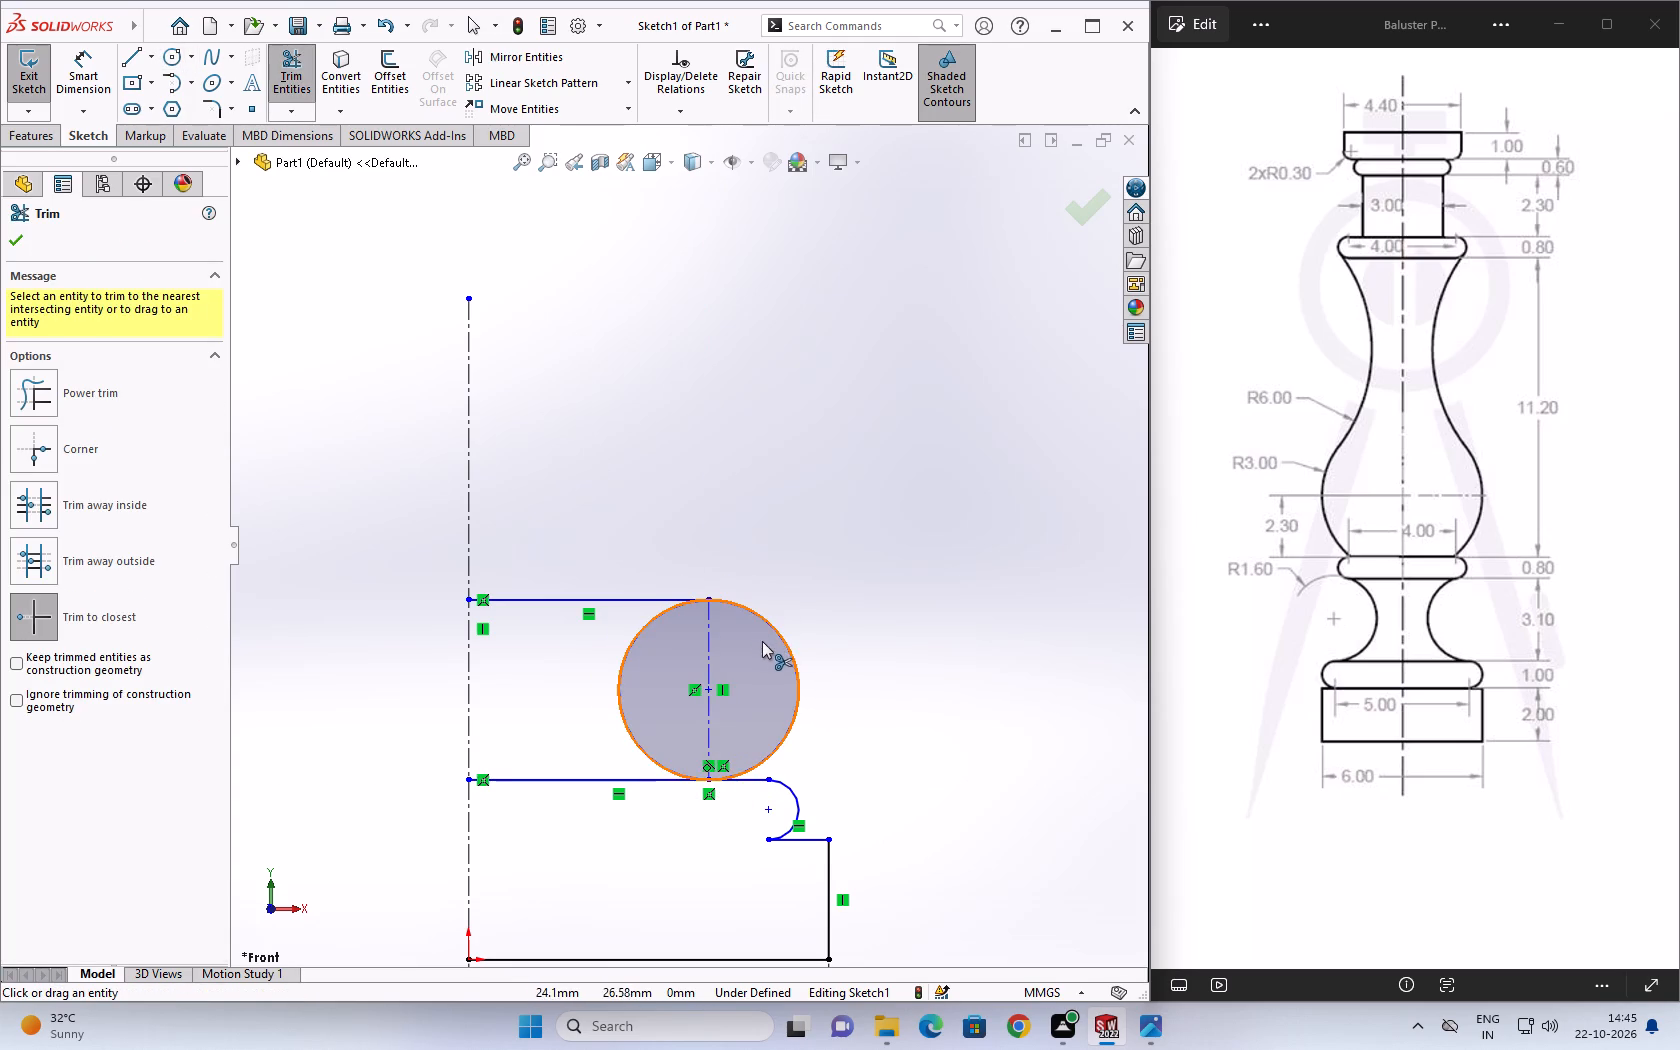
{"action": "left_click", "coordinate": [782, 634]}
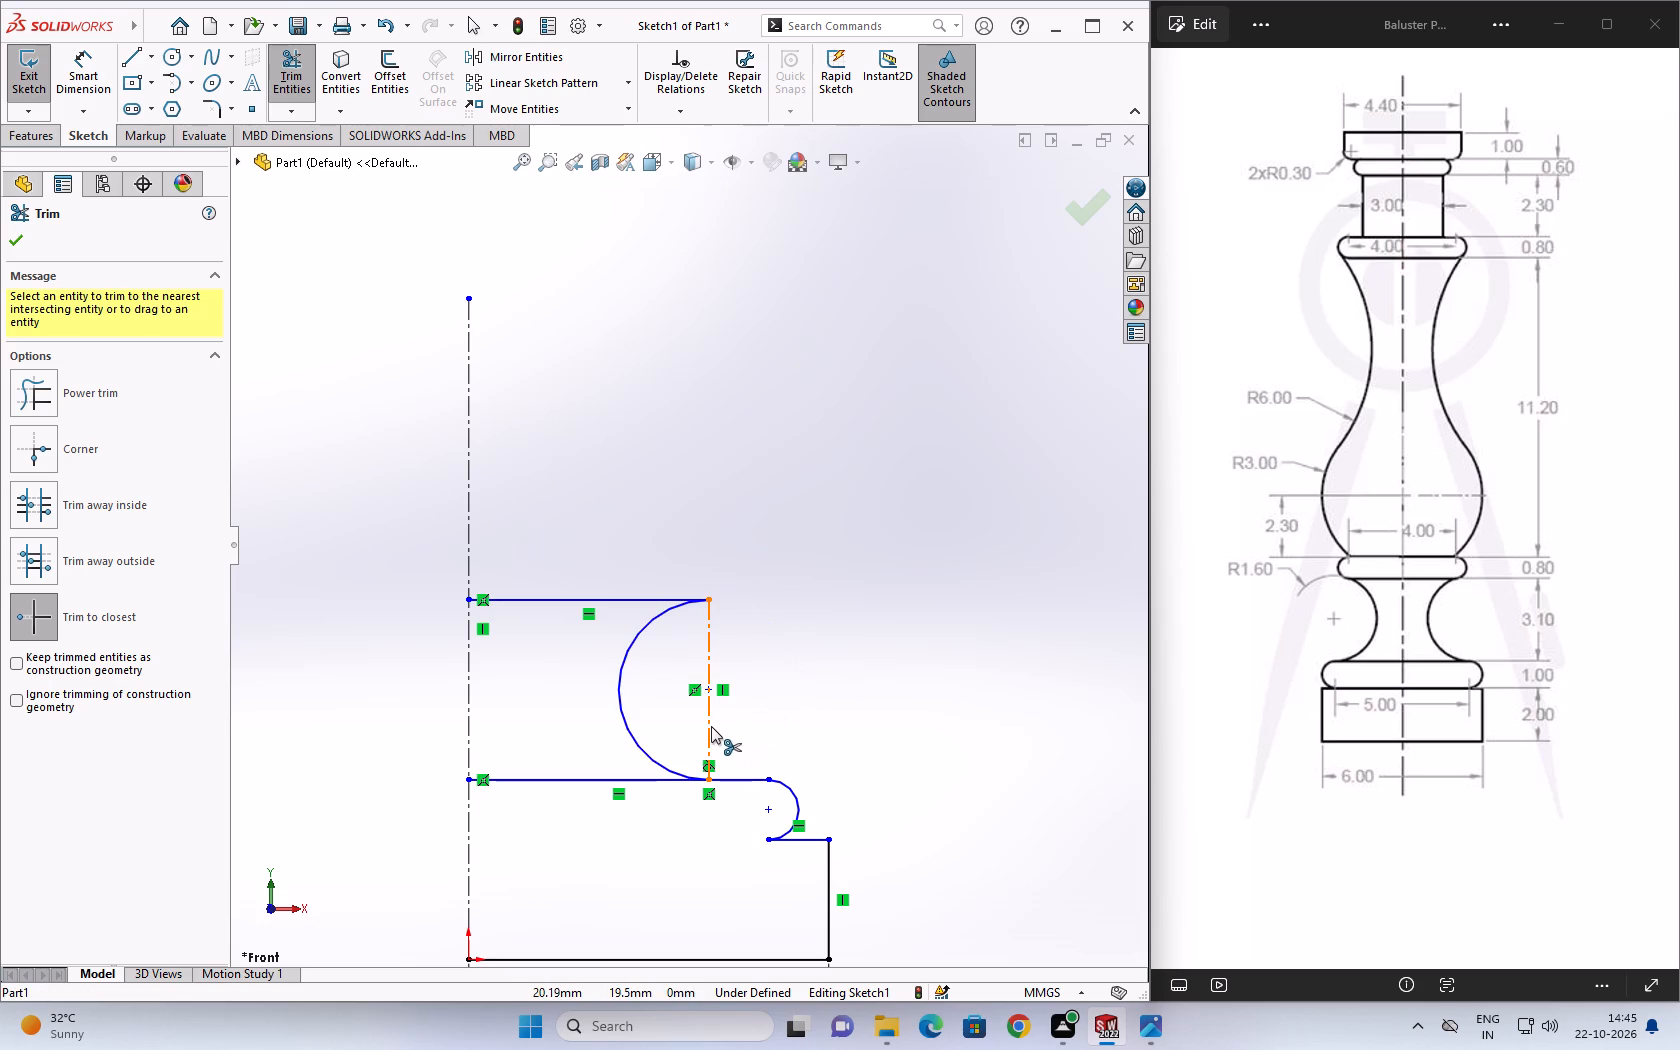
{"action": "key", "text": "Escape"}
{"action": "key", "text": "Escape"}
{"action": "key", "text": "Escape"}
{"action": "key", "text": "Escape"}
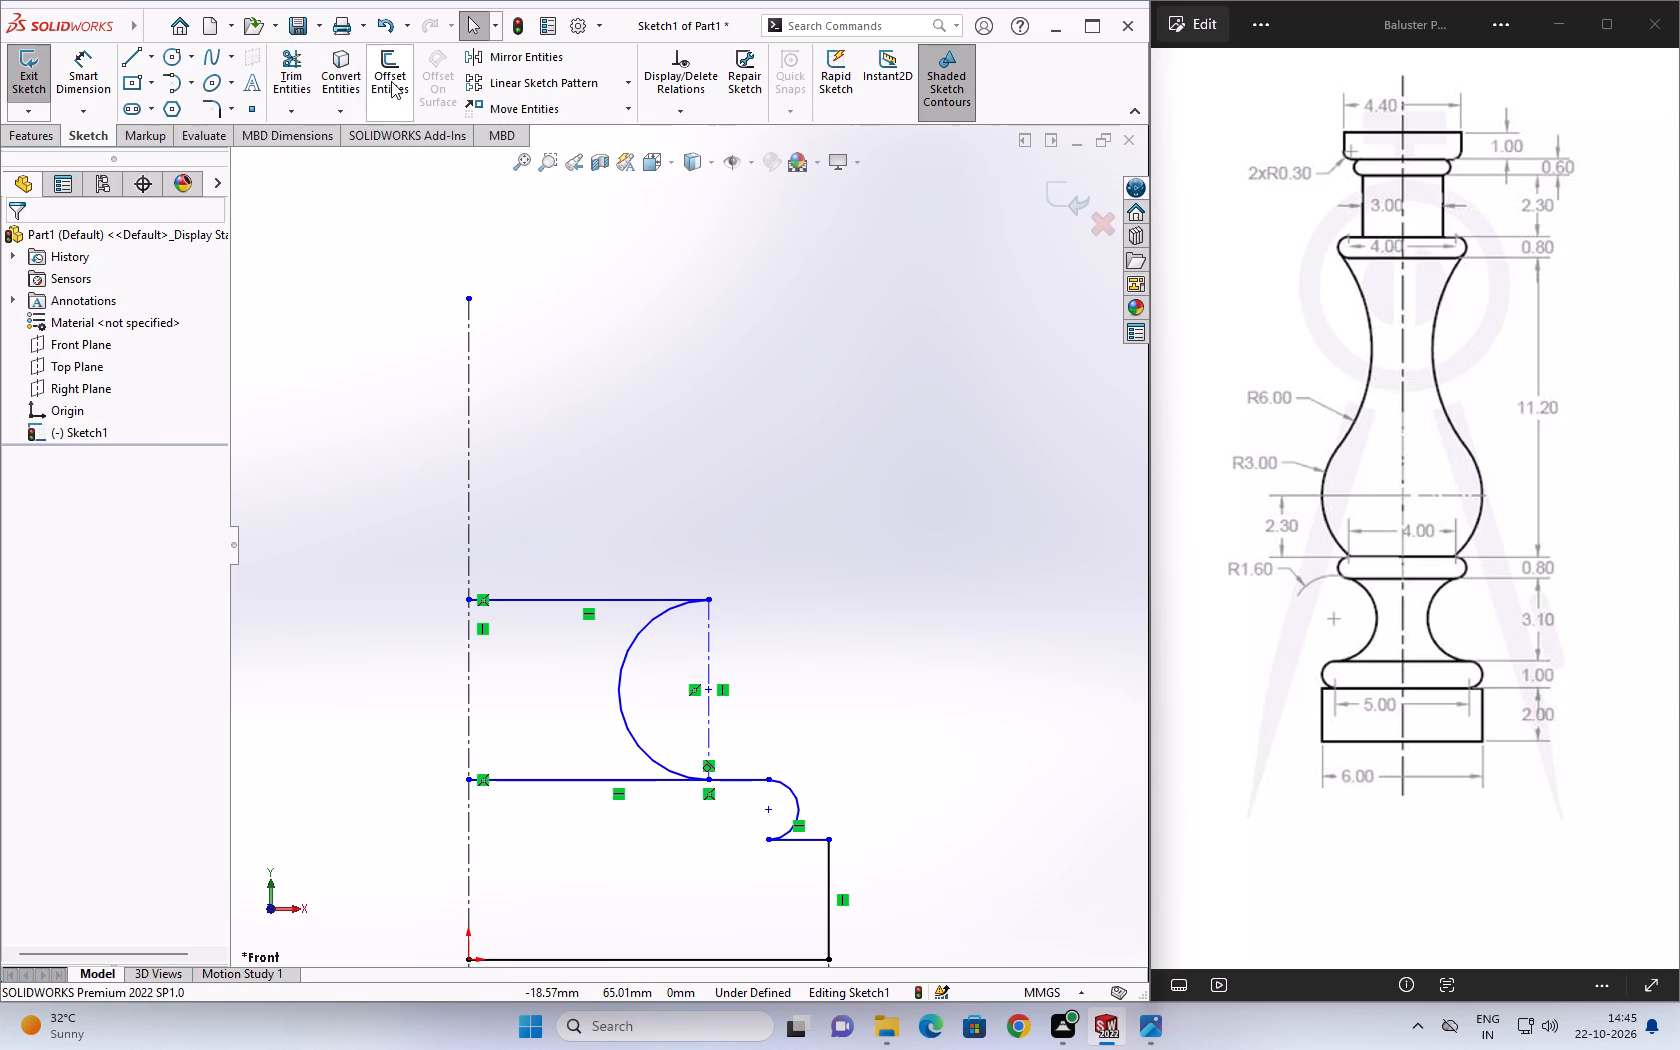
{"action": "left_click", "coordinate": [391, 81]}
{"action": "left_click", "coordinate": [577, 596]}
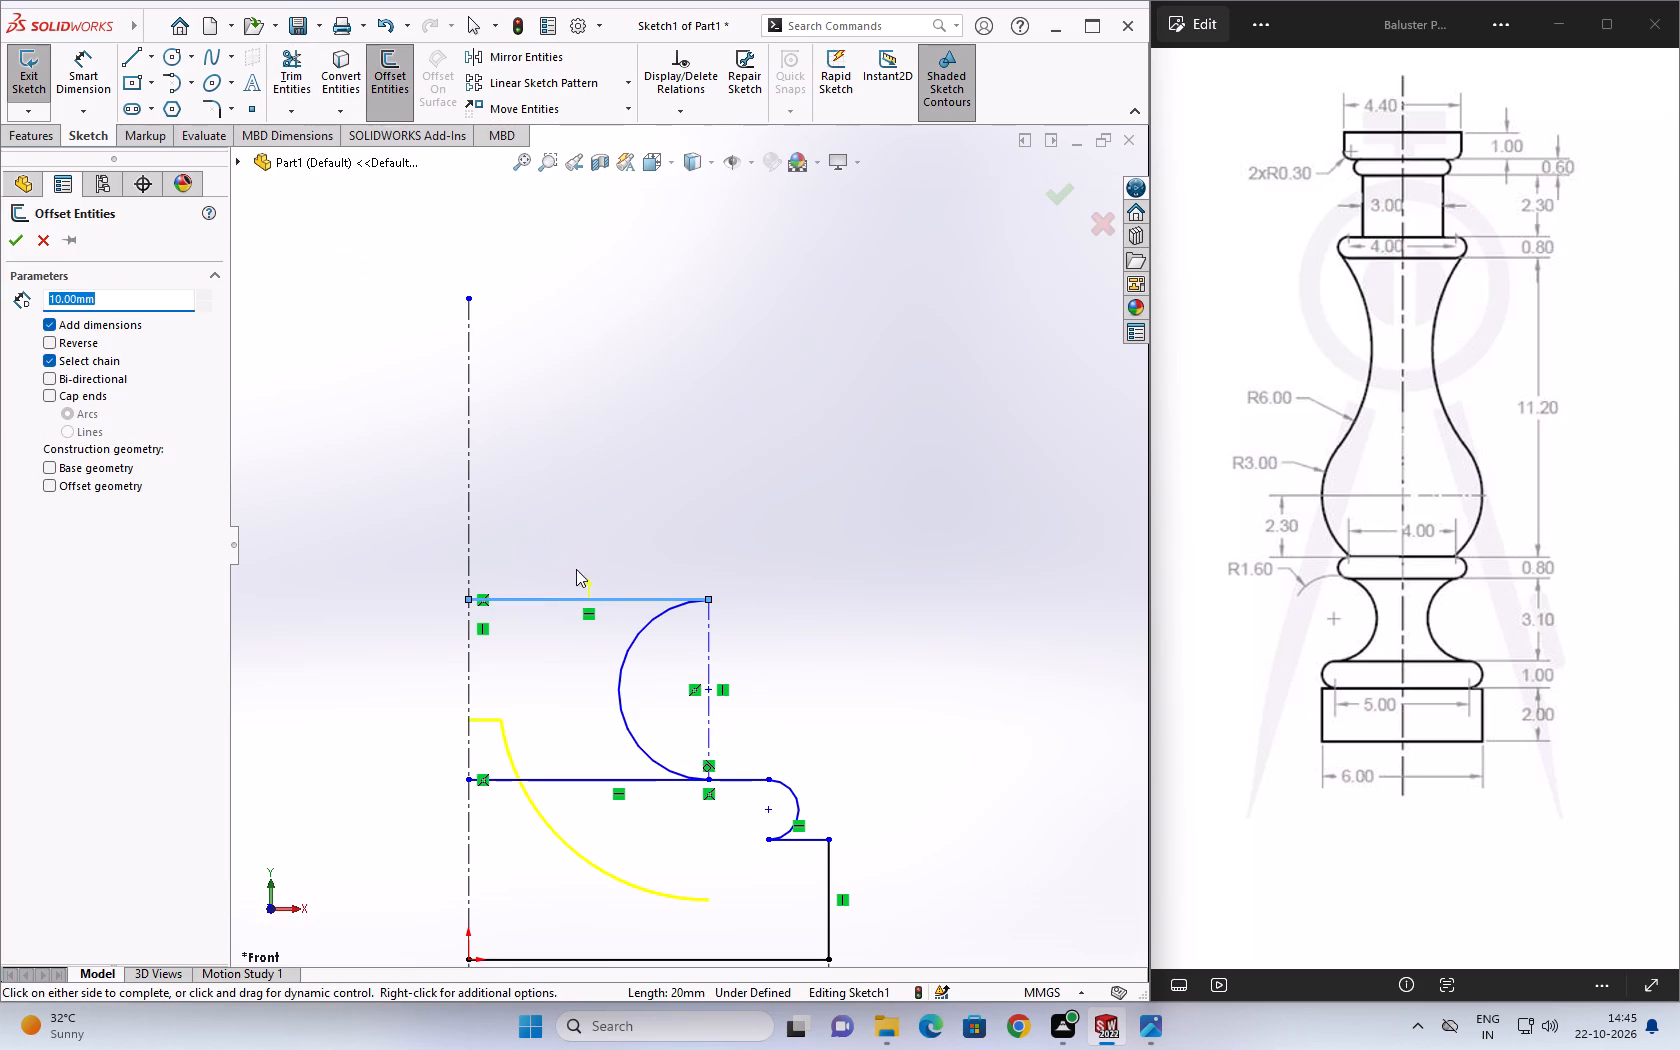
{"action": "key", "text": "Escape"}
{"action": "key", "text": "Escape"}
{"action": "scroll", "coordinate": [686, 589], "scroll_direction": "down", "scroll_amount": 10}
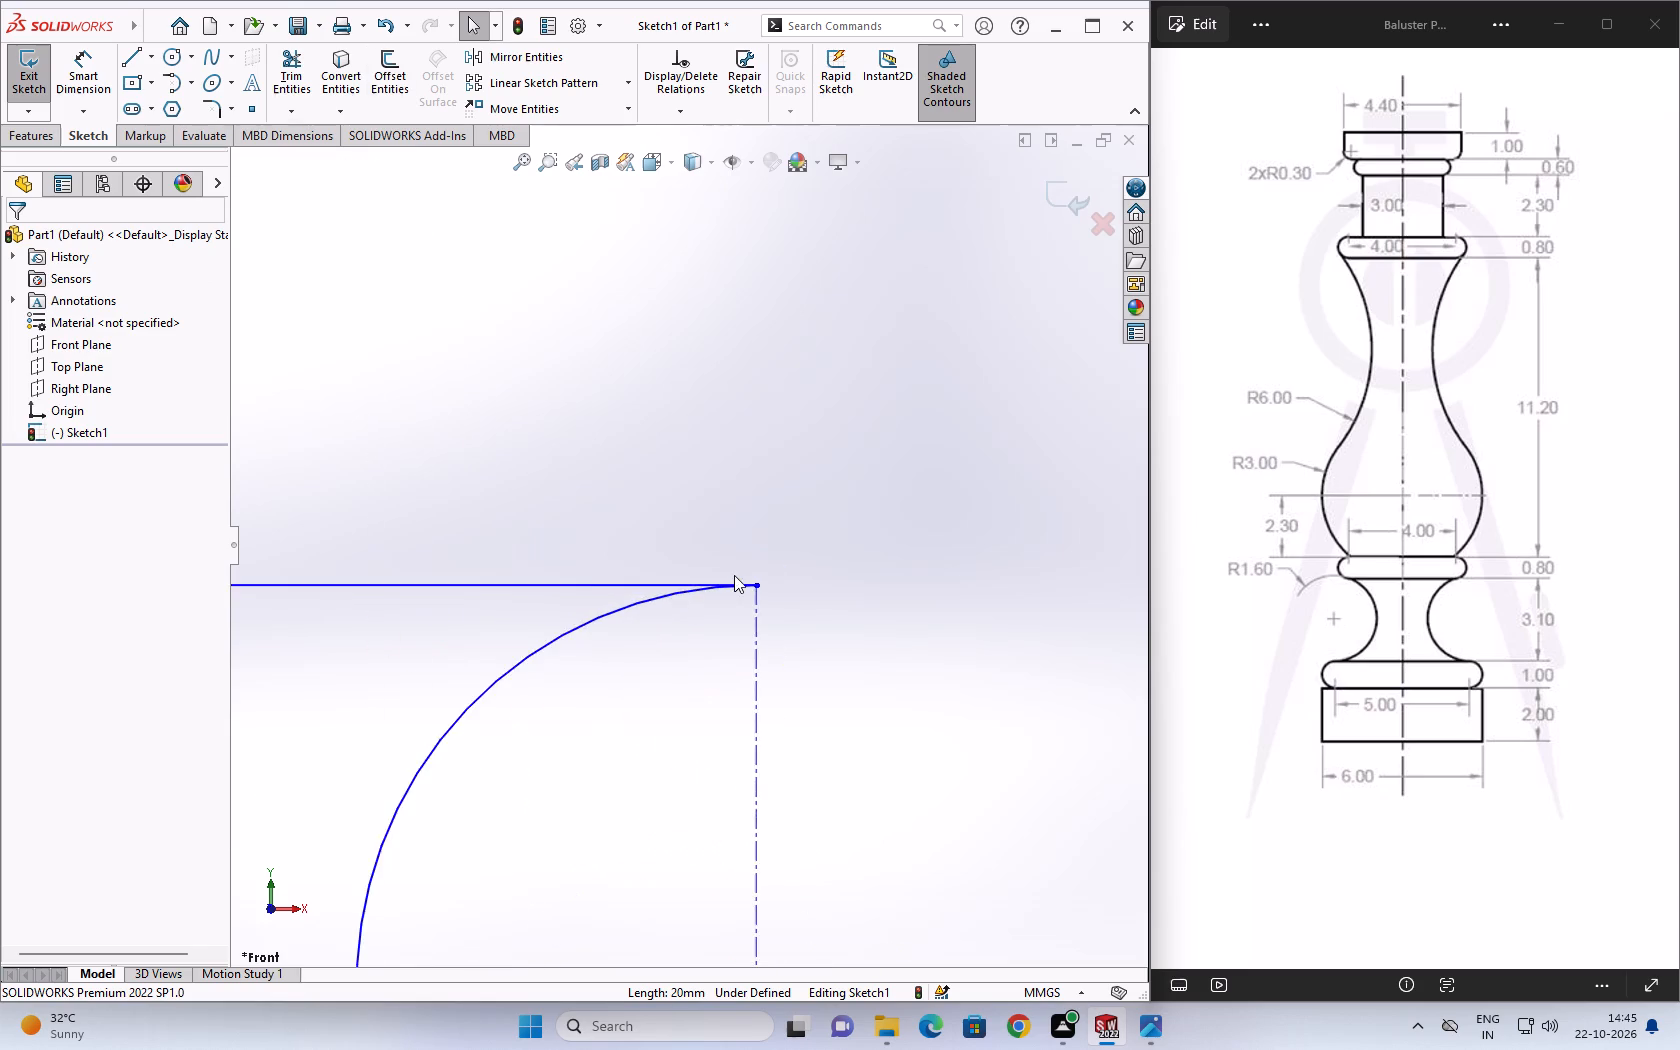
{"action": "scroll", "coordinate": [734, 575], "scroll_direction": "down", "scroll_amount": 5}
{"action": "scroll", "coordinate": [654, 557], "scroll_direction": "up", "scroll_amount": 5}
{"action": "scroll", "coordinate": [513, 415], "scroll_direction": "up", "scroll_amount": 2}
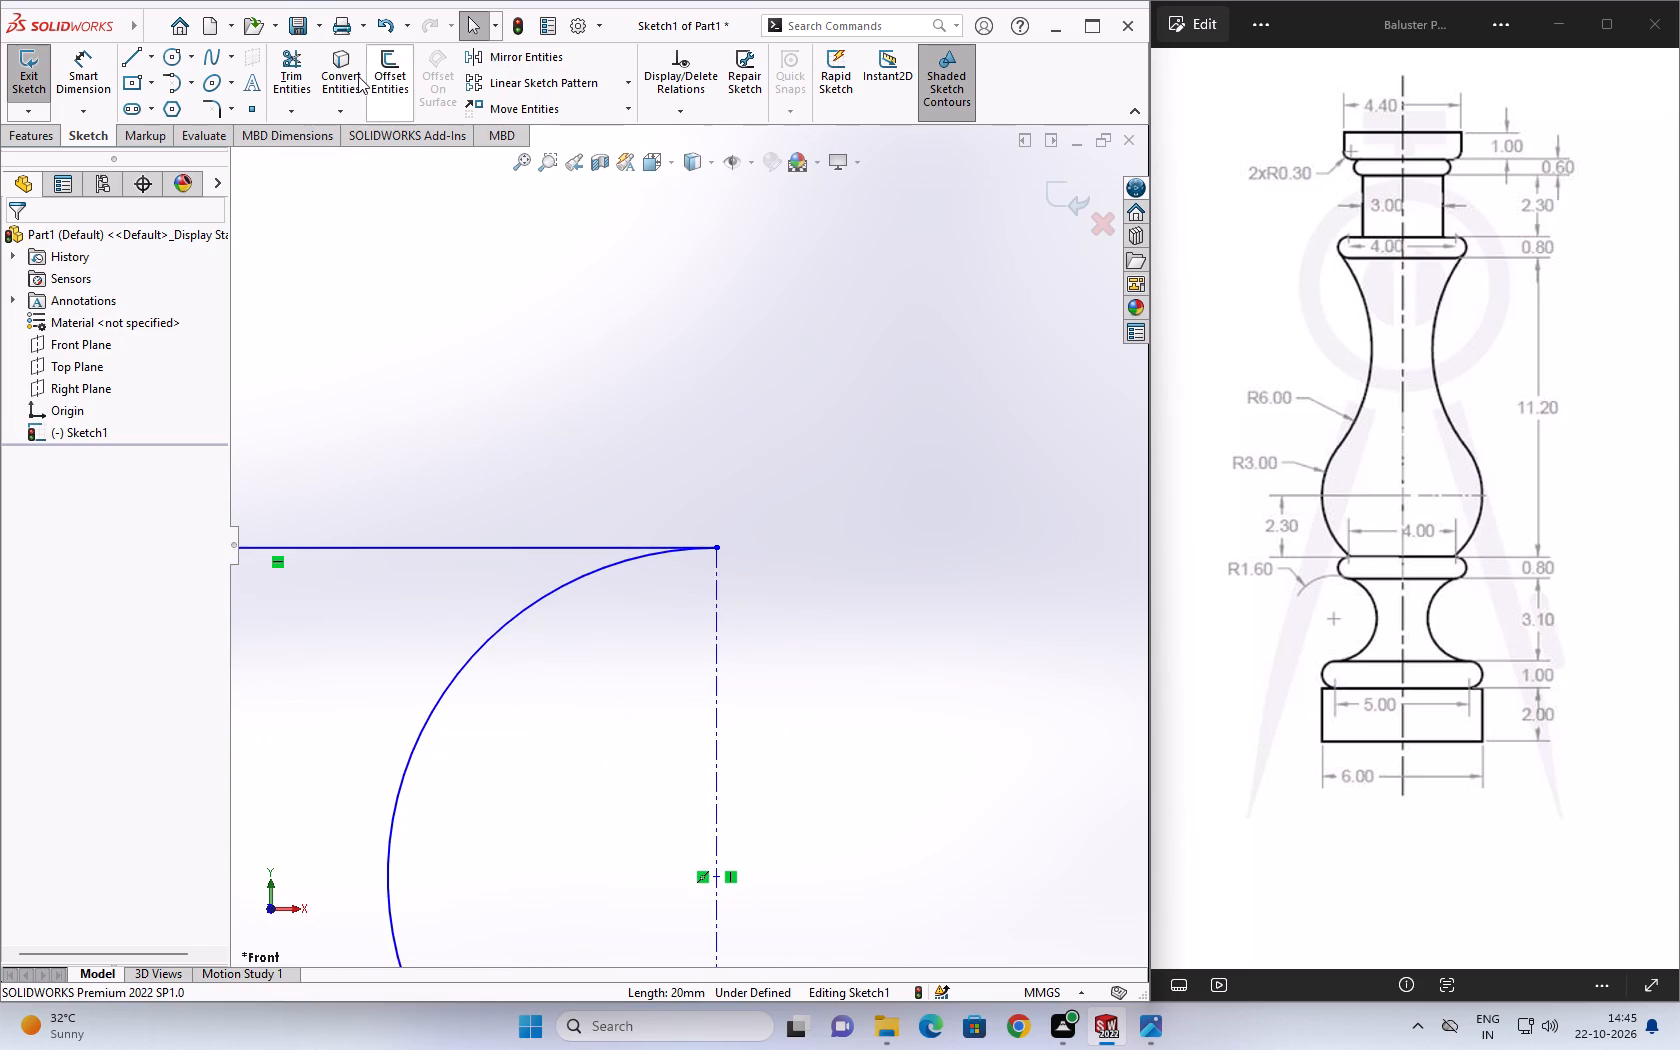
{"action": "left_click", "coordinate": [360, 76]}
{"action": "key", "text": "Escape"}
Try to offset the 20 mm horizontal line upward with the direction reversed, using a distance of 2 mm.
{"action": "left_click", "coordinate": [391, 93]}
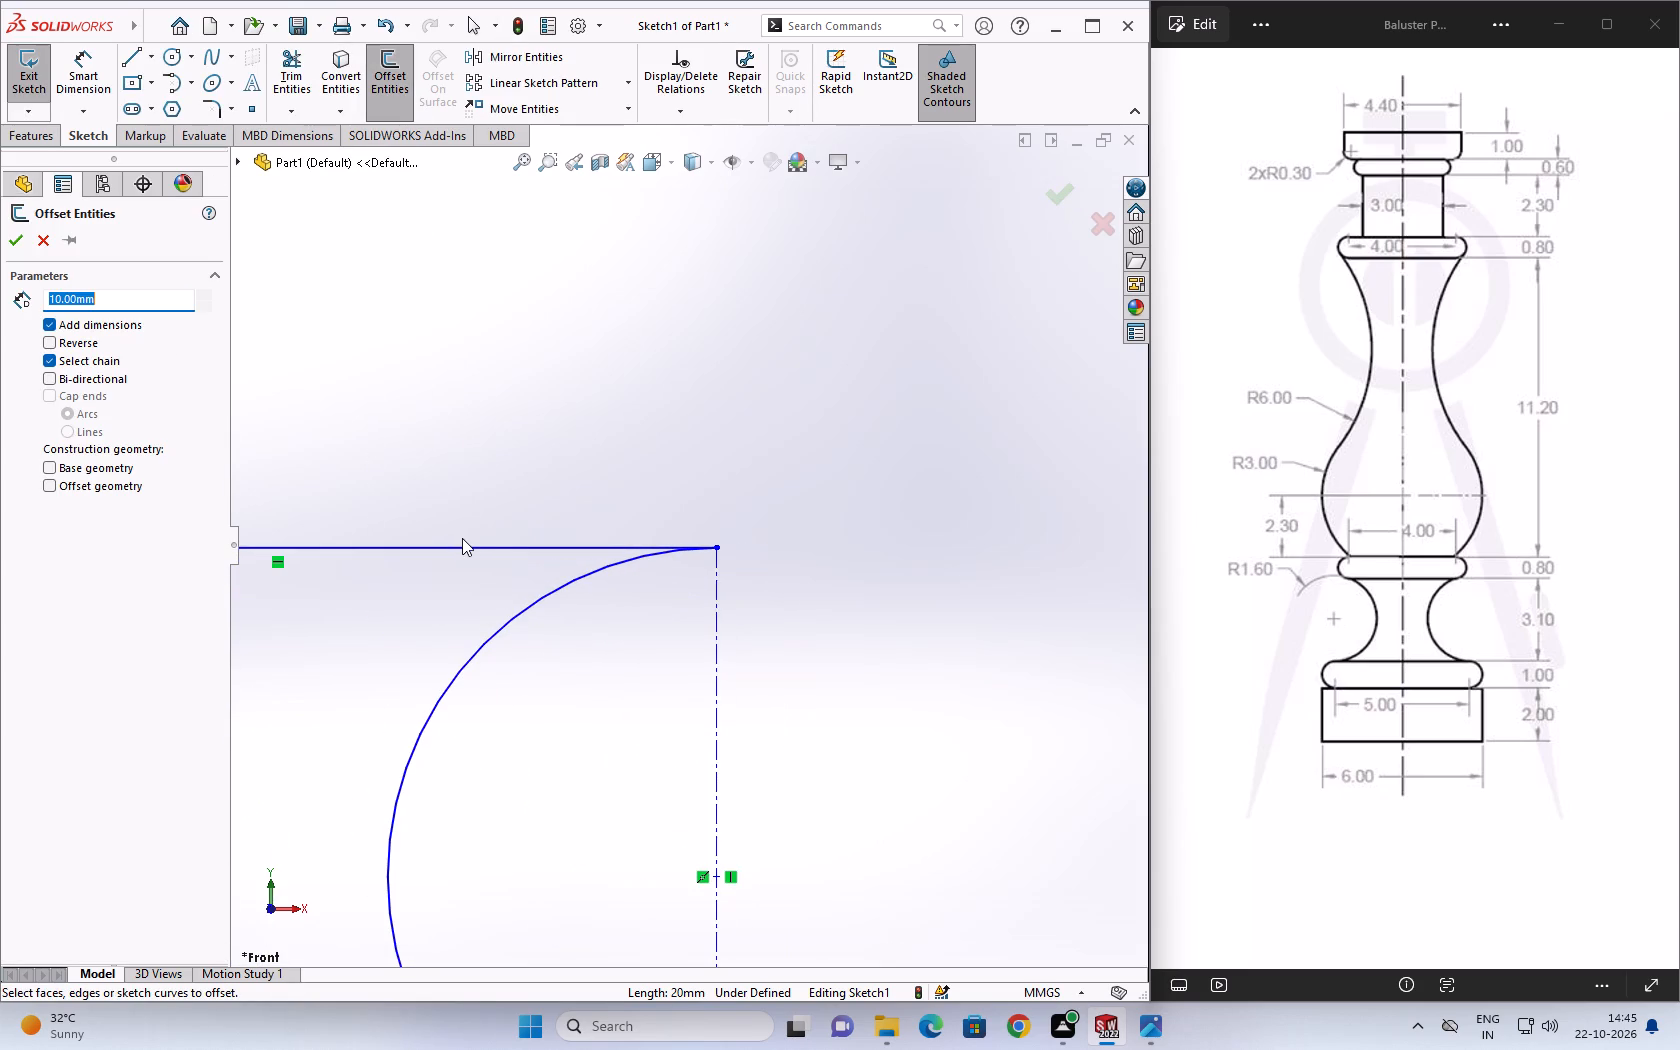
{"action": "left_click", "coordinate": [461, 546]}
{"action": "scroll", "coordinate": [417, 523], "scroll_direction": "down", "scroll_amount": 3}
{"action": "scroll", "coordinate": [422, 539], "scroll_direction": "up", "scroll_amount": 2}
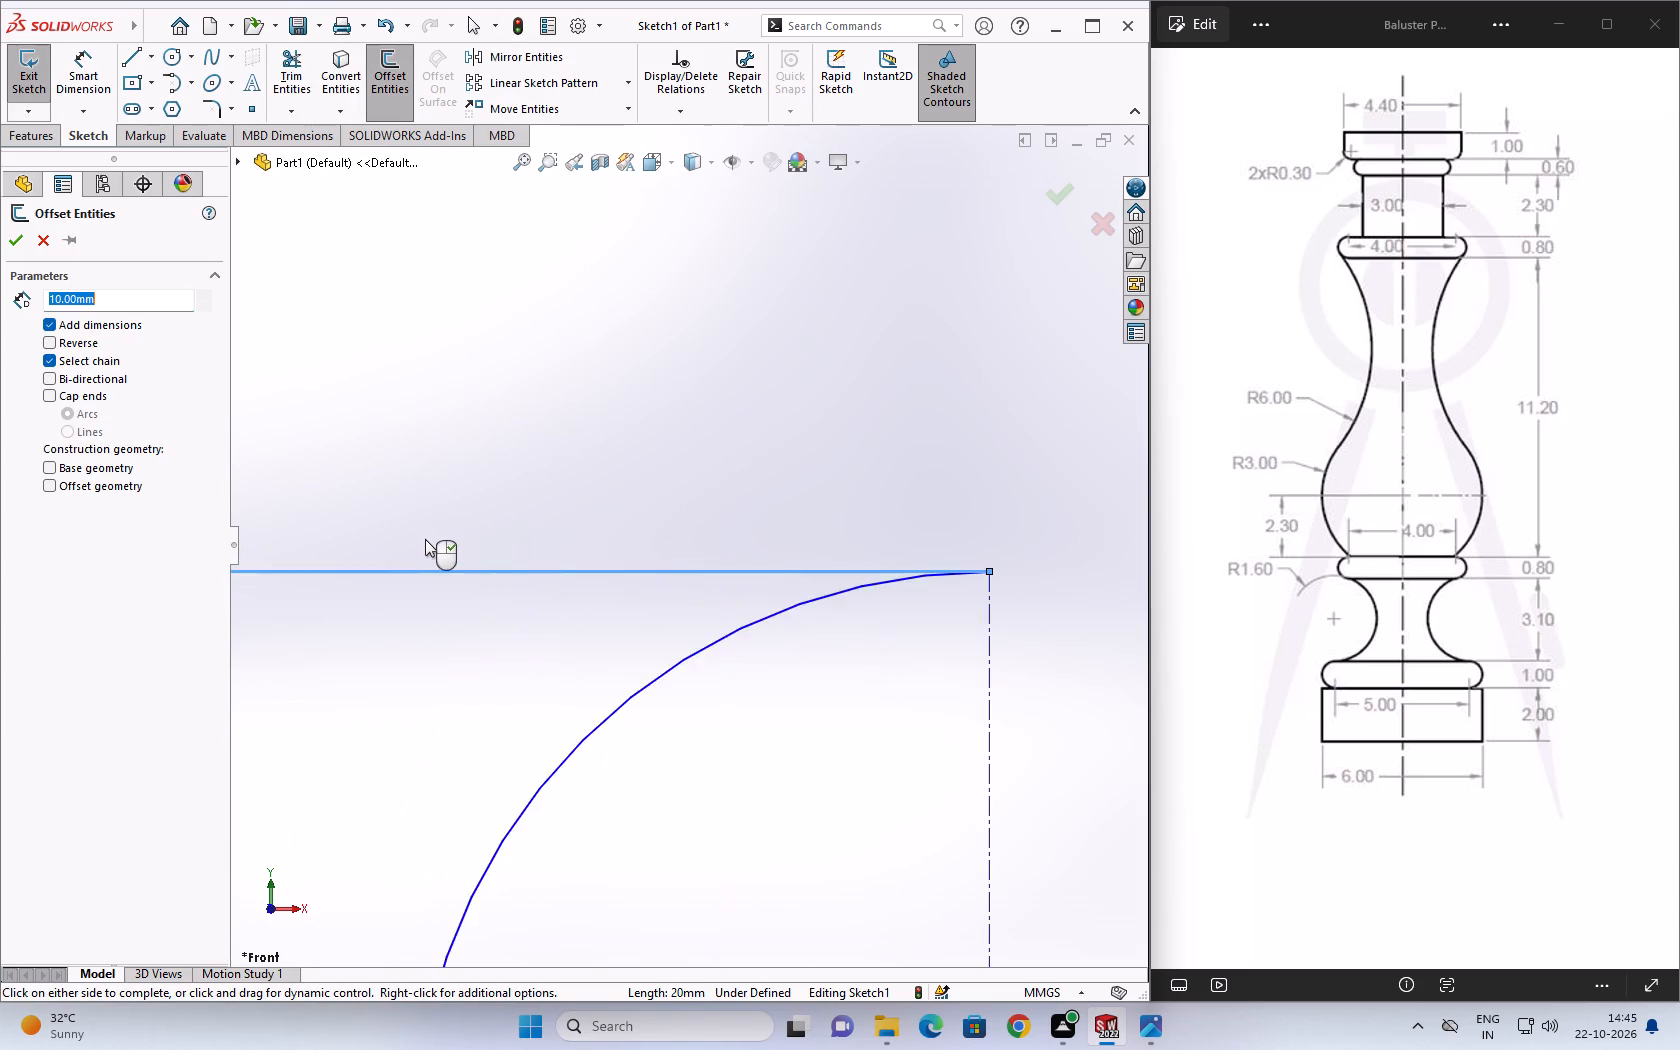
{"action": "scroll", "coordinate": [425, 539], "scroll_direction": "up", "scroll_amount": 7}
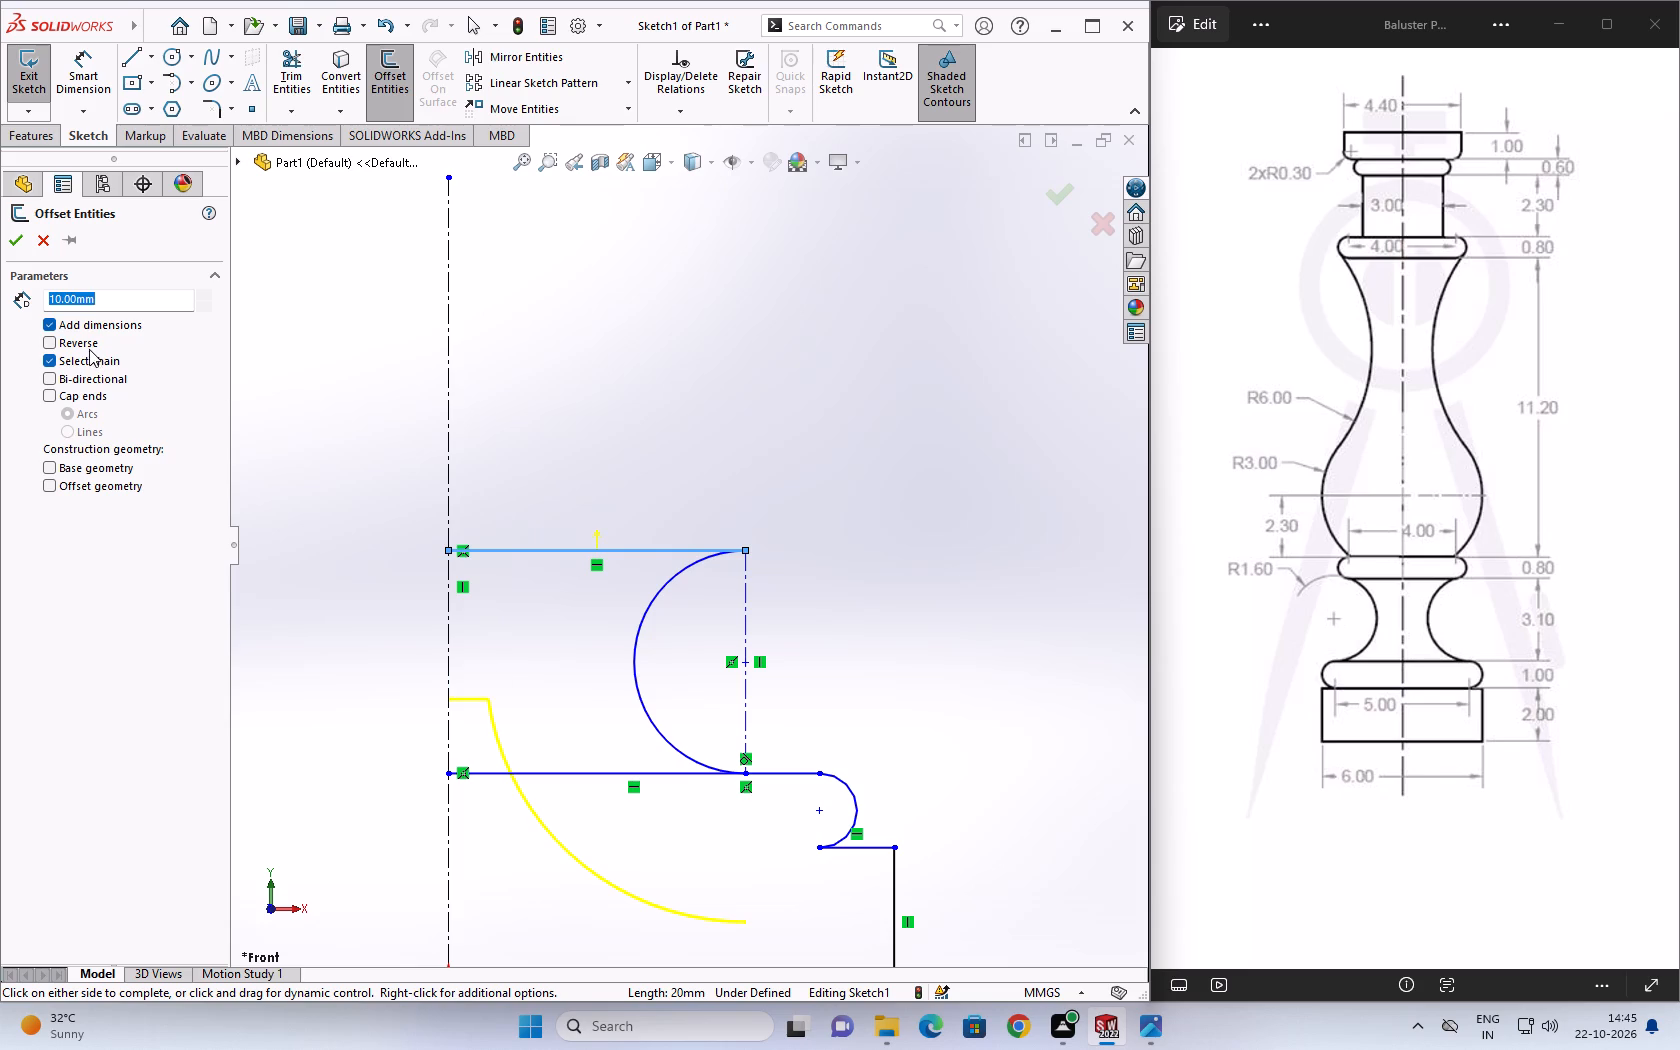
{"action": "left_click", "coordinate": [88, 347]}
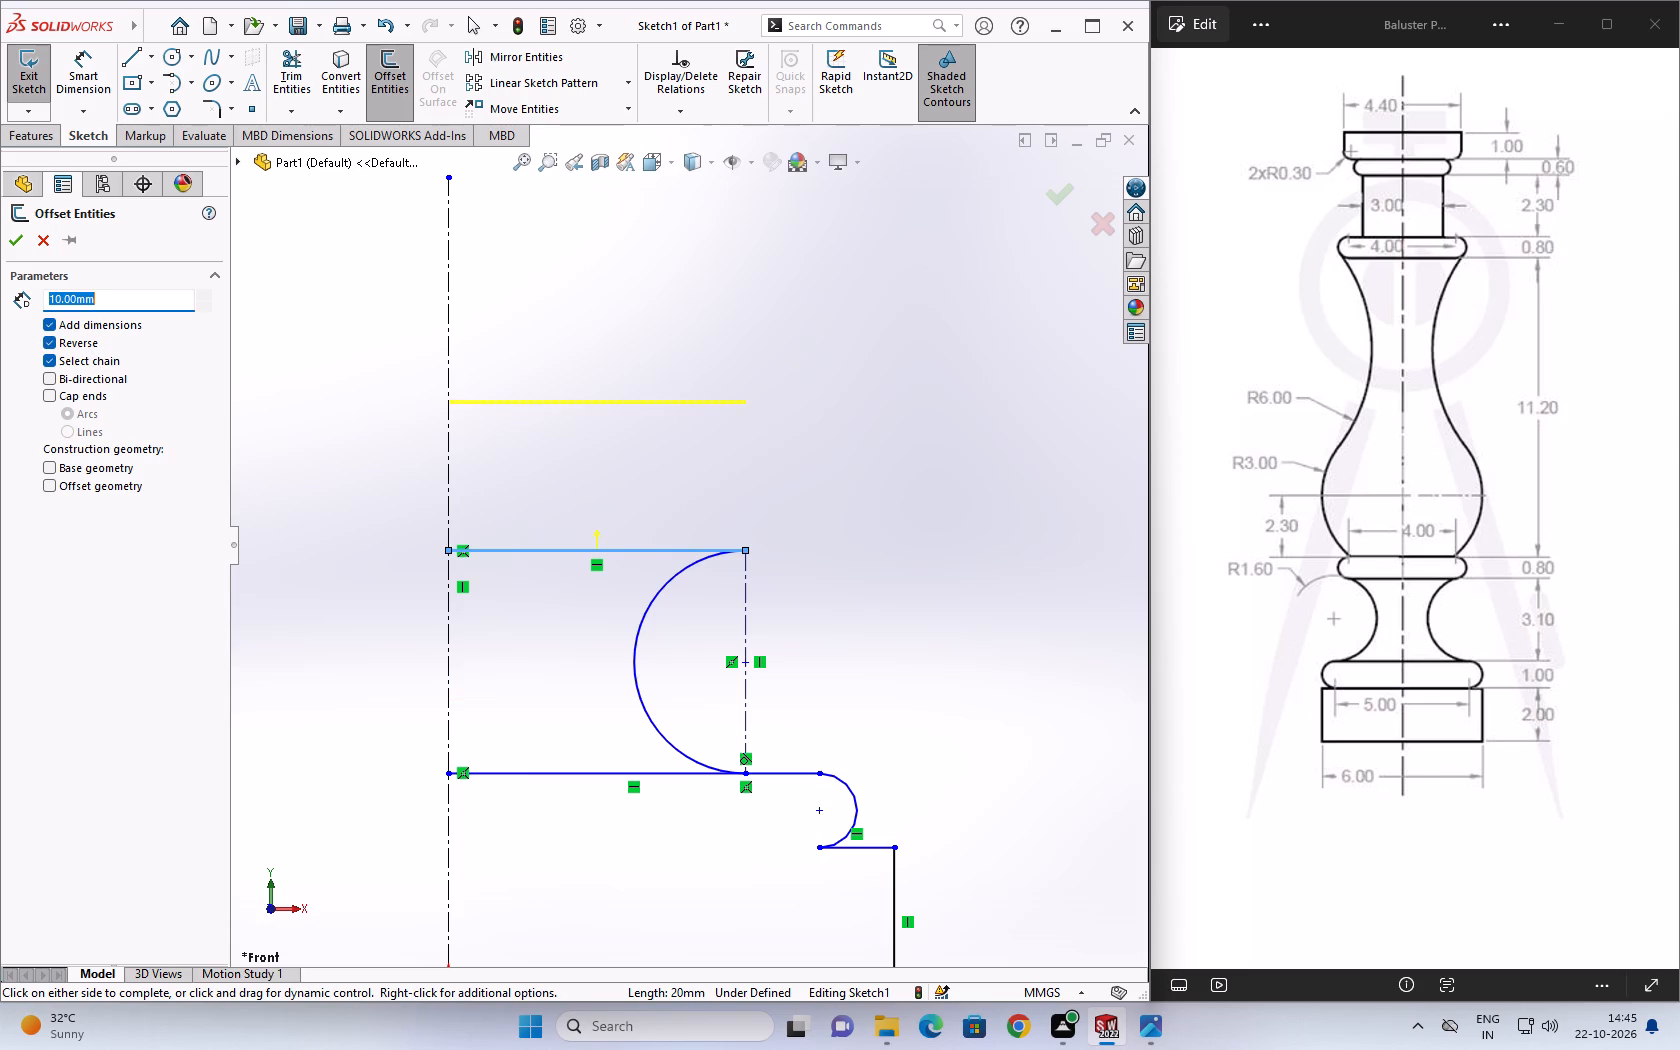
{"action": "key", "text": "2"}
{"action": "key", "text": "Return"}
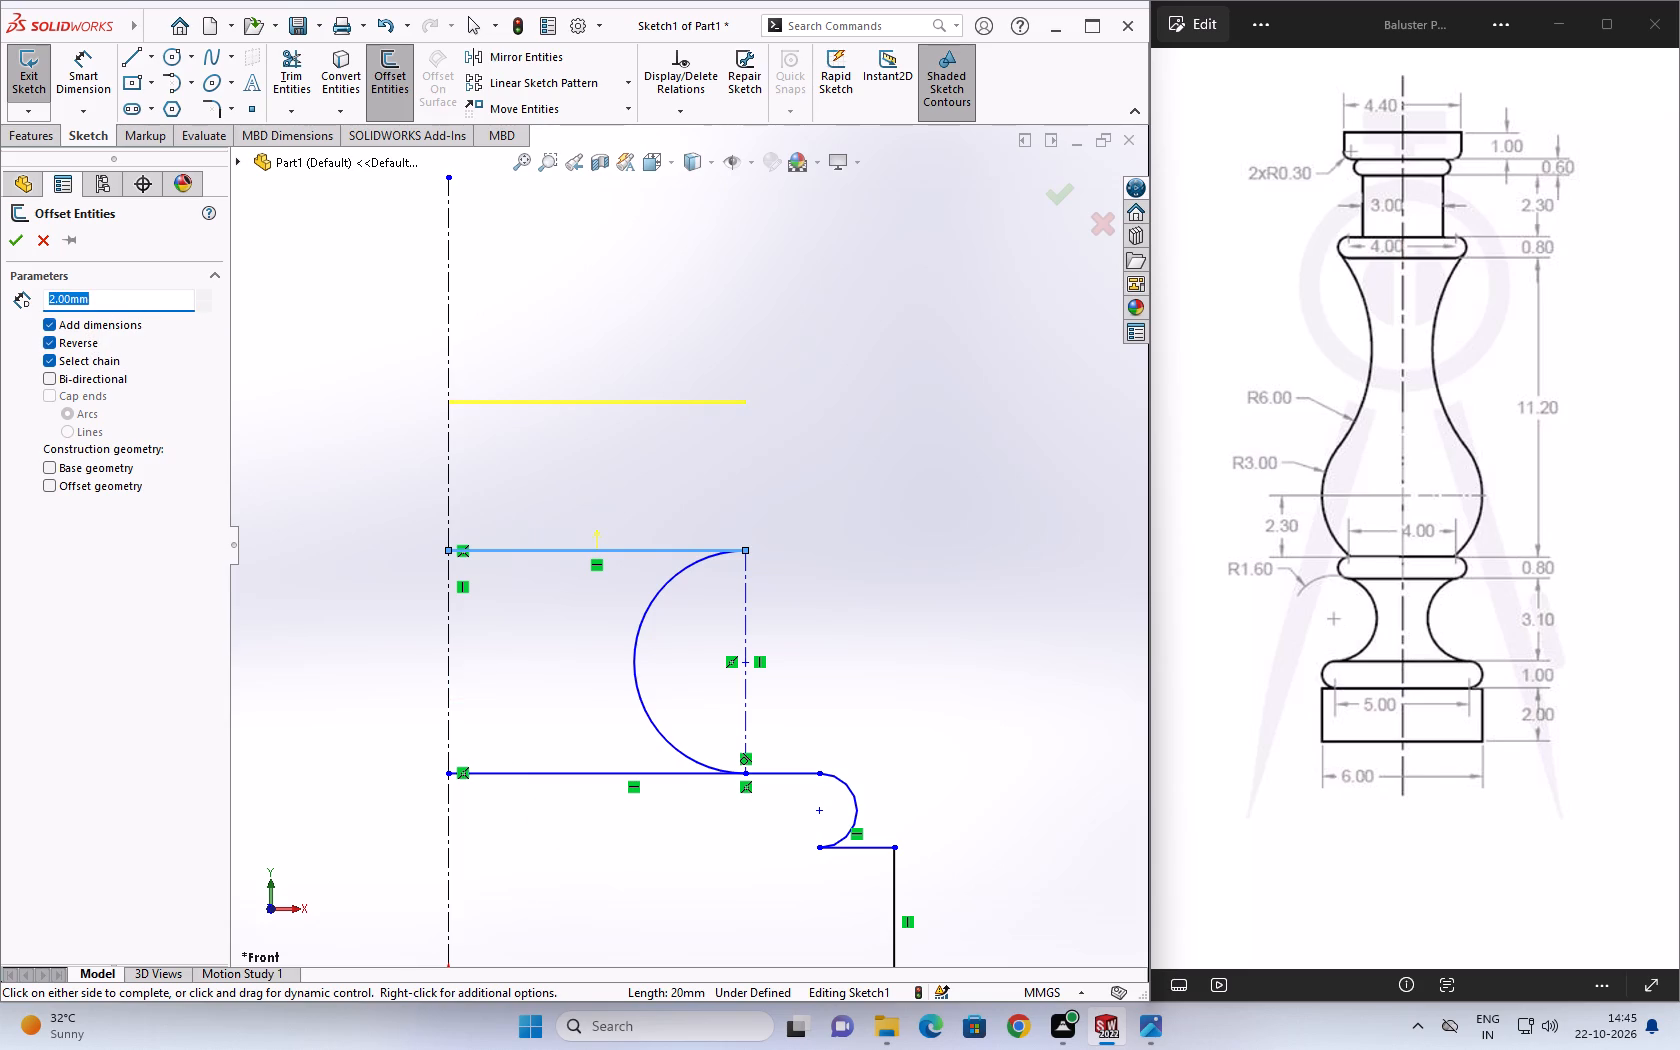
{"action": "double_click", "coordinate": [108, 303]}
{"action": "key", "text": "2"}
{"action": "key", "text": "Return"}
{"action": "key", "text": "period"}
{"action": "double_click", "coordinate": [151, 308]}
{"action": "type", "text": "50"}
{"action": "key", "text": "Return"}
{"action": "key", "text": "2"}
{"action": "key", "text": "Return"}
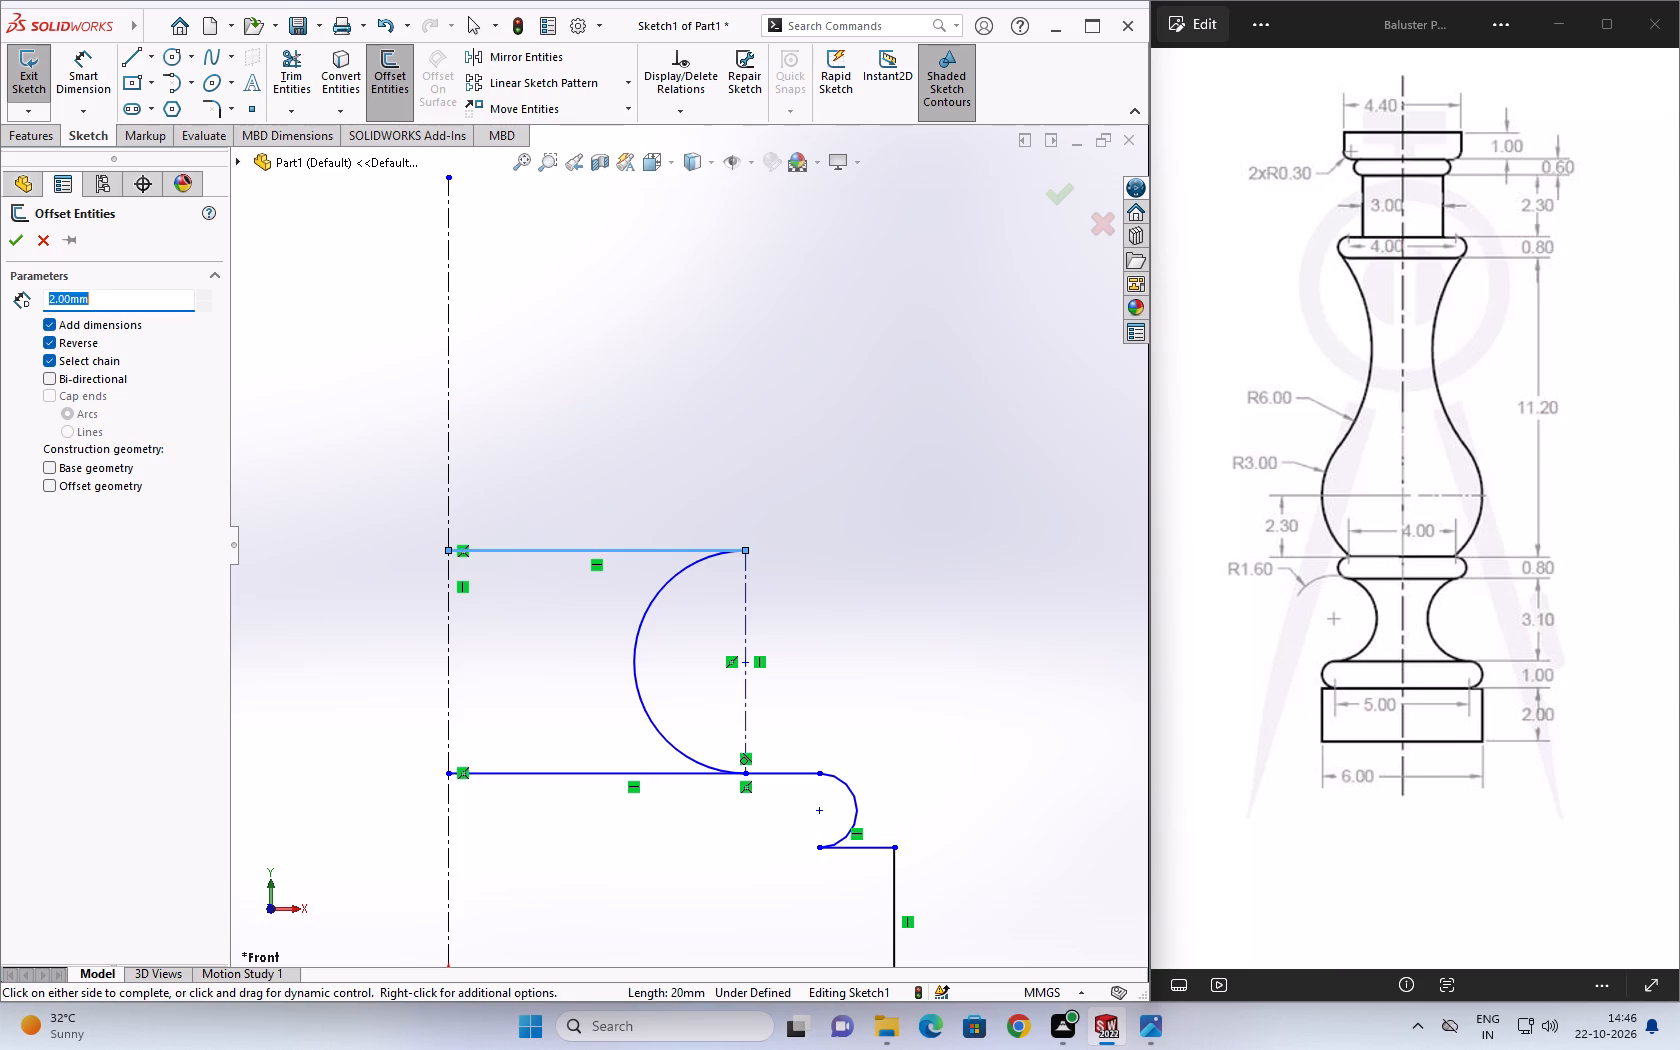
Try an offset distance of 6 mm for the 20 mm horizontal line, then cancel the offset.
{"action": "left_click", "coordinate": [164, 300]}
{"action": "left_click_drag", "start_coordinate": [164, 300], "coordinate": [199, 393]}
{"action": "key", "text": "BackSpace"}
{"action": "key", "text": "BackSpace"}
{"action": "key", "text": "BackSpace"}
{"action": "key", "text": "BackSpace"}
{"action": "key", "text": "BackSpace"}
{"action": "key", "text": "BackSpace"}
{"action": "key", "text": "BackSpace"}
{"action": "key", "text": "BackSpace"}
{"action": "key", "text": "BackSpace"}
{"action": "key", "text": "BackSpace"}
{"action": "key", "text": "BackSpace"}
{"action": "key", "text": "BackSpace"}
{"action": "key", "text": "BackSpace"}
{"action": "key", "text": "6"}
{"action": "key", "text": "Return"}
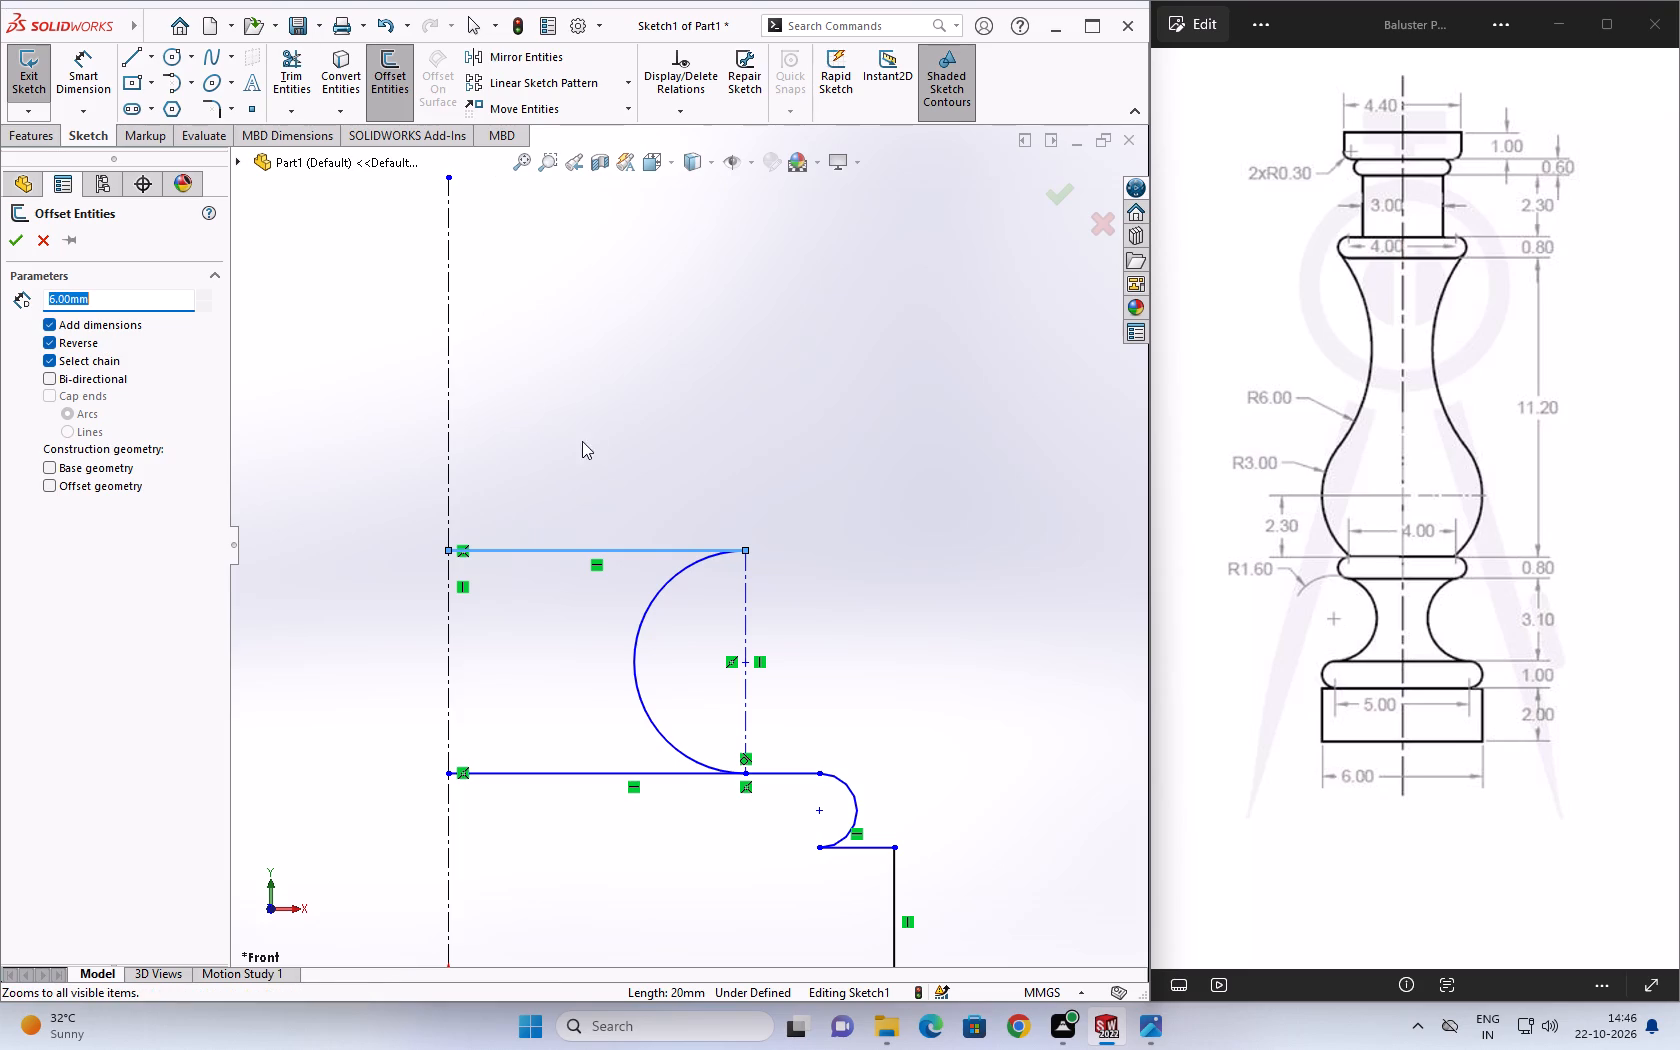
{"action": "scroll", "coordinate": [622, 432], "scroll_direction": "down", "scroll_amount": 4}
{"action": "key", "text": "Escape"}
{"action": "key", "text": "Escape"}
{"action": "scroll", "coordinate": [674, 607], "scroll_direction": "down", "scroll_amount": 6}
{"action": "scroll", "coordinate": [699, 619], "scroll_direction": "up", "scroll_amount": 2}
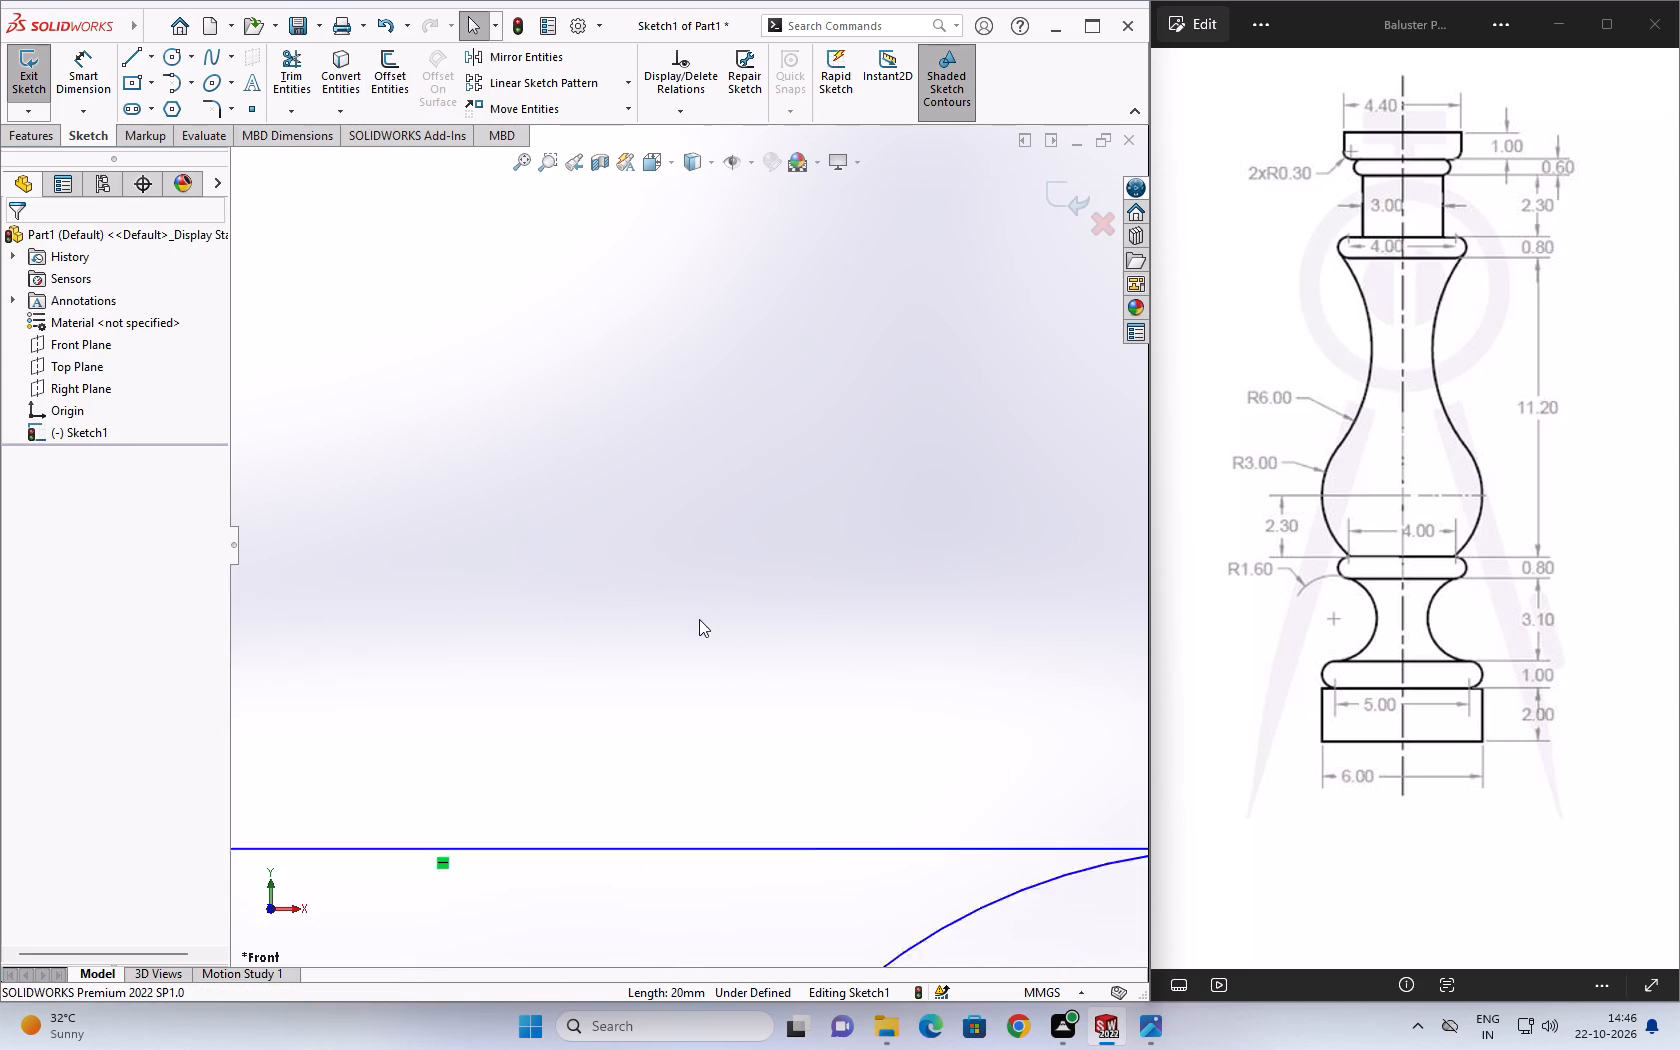
Delete the concave 7.5 mm radius arc between the two horizontal lines.
{"action": "scroll", "coordinate": [699, 619], "scroll_direction": "up", "scroll_amount": 5}
{"action": "left_click", "coordinate": [675, 772]}
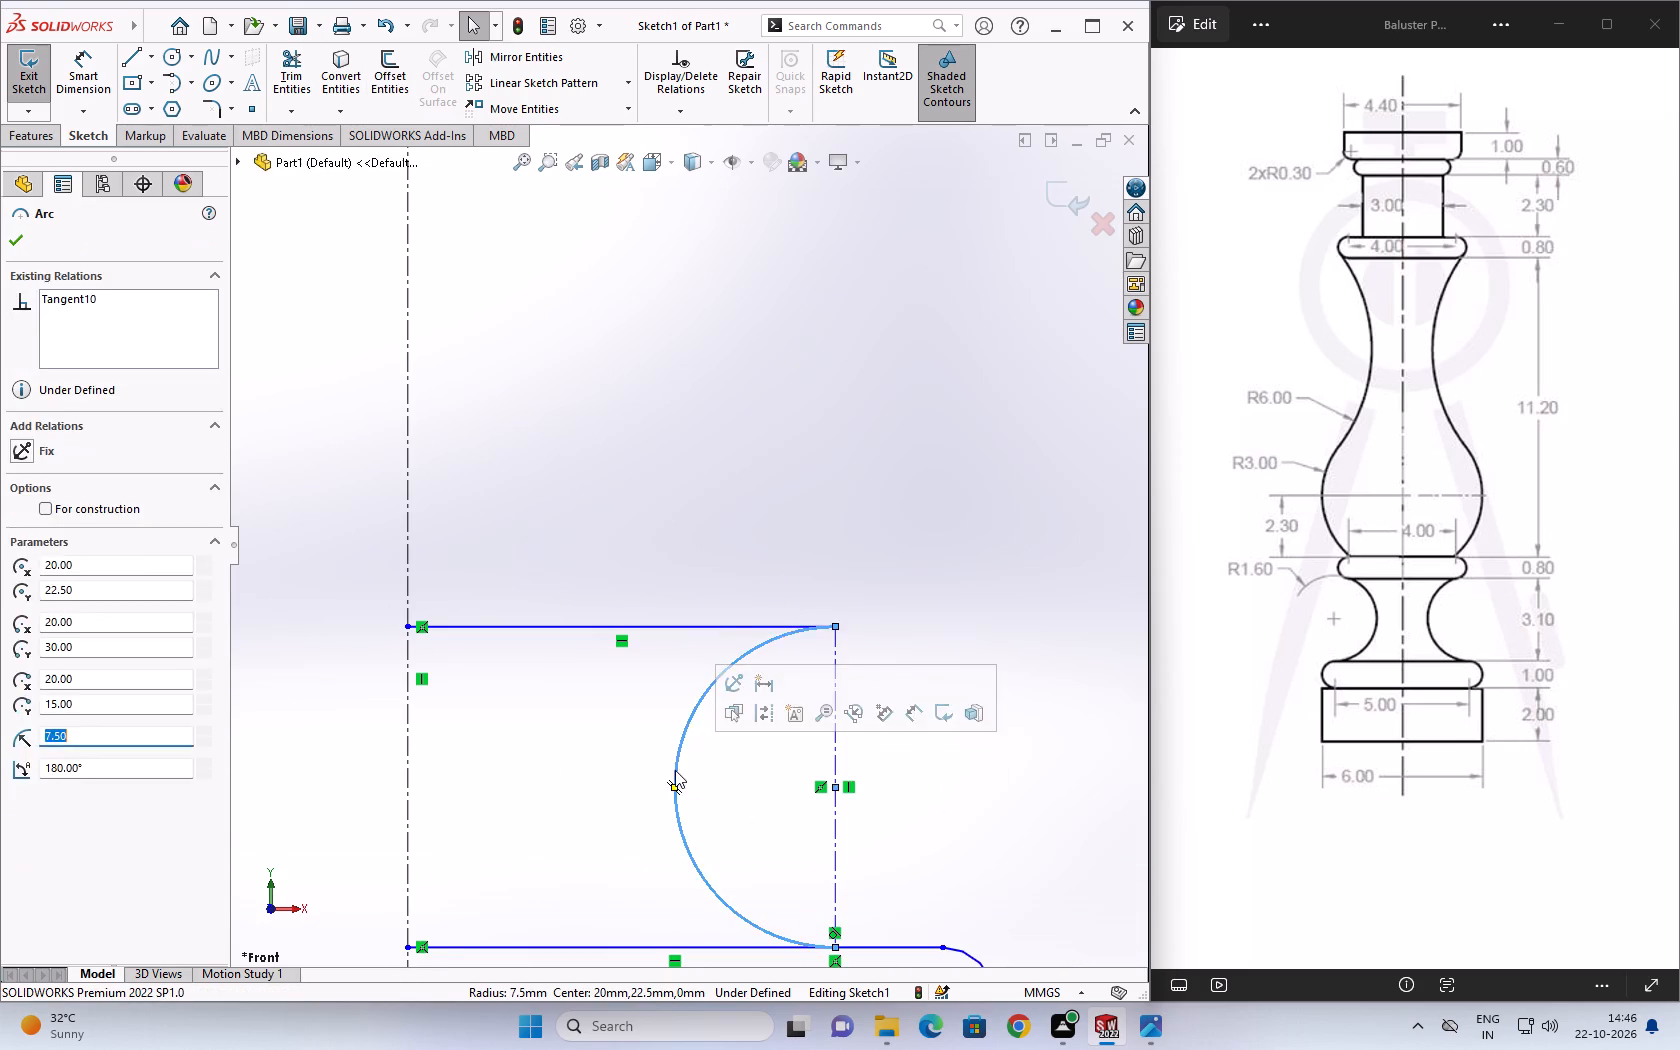
{"action": "key", "text": "Delete"}
Offset the 20 mm horizontal line upward by 4 mm, with the direction reversed.
{"action": "left_click", "coordinate": [369, 87]}
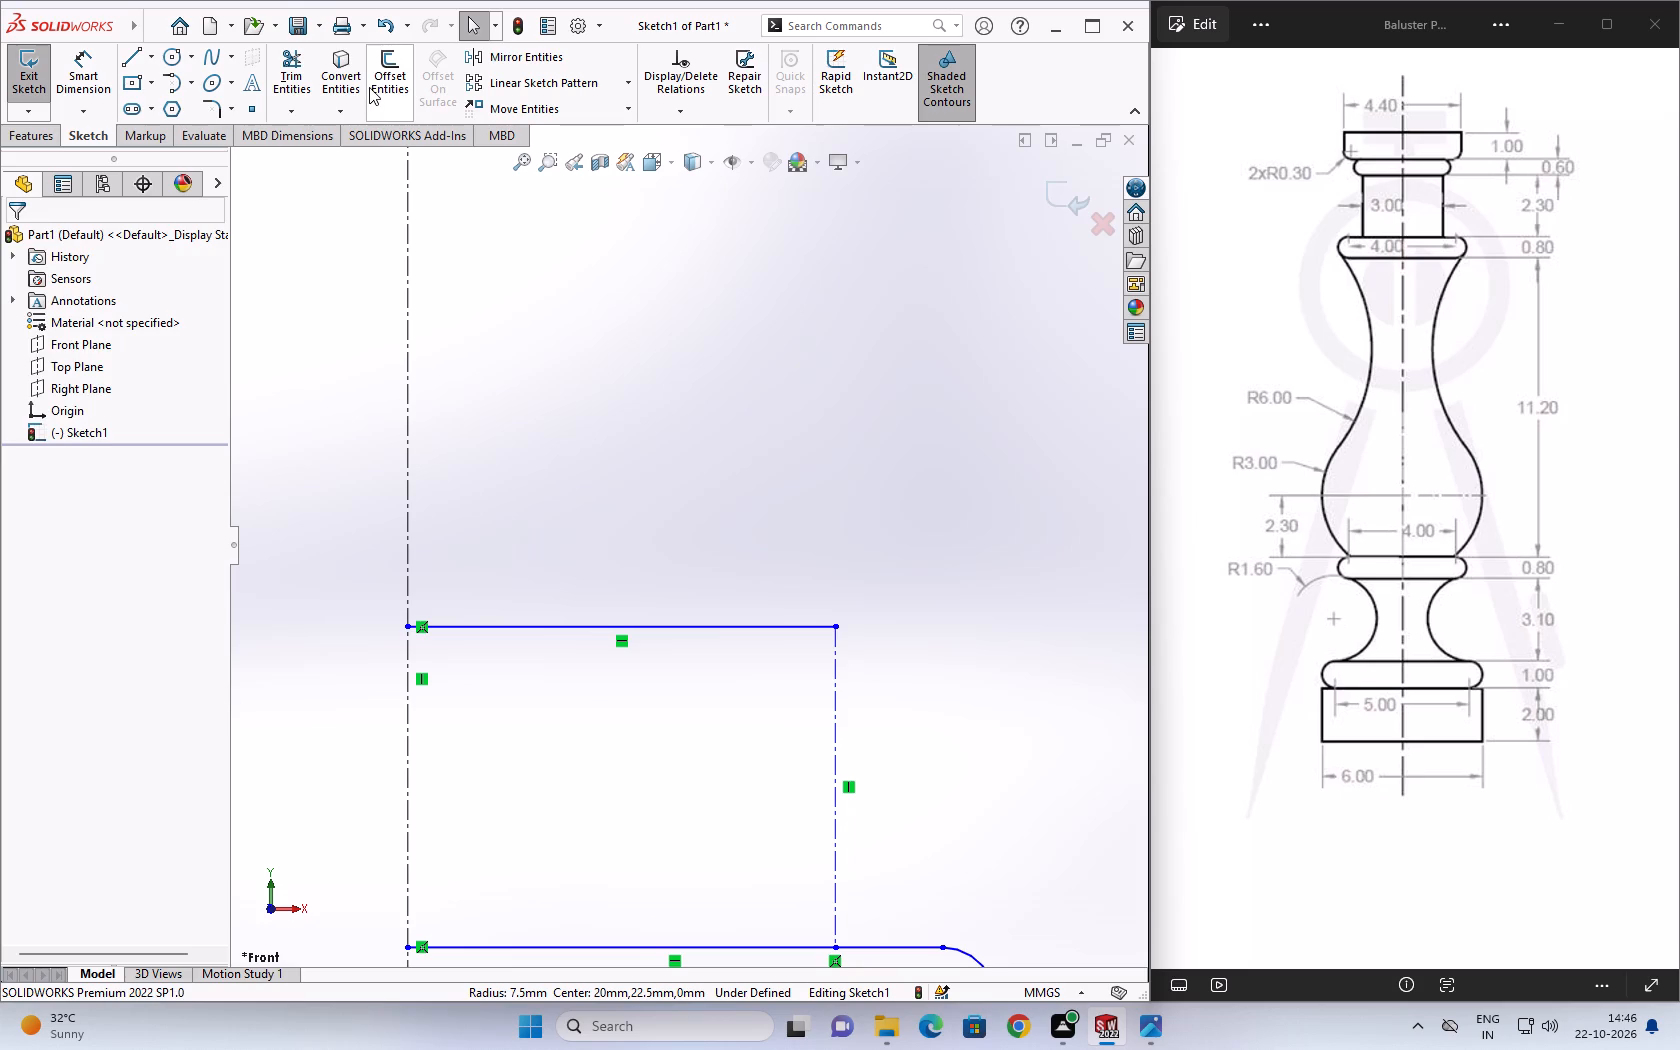
{"action": "left_click", "coordinate": [563, 629]}
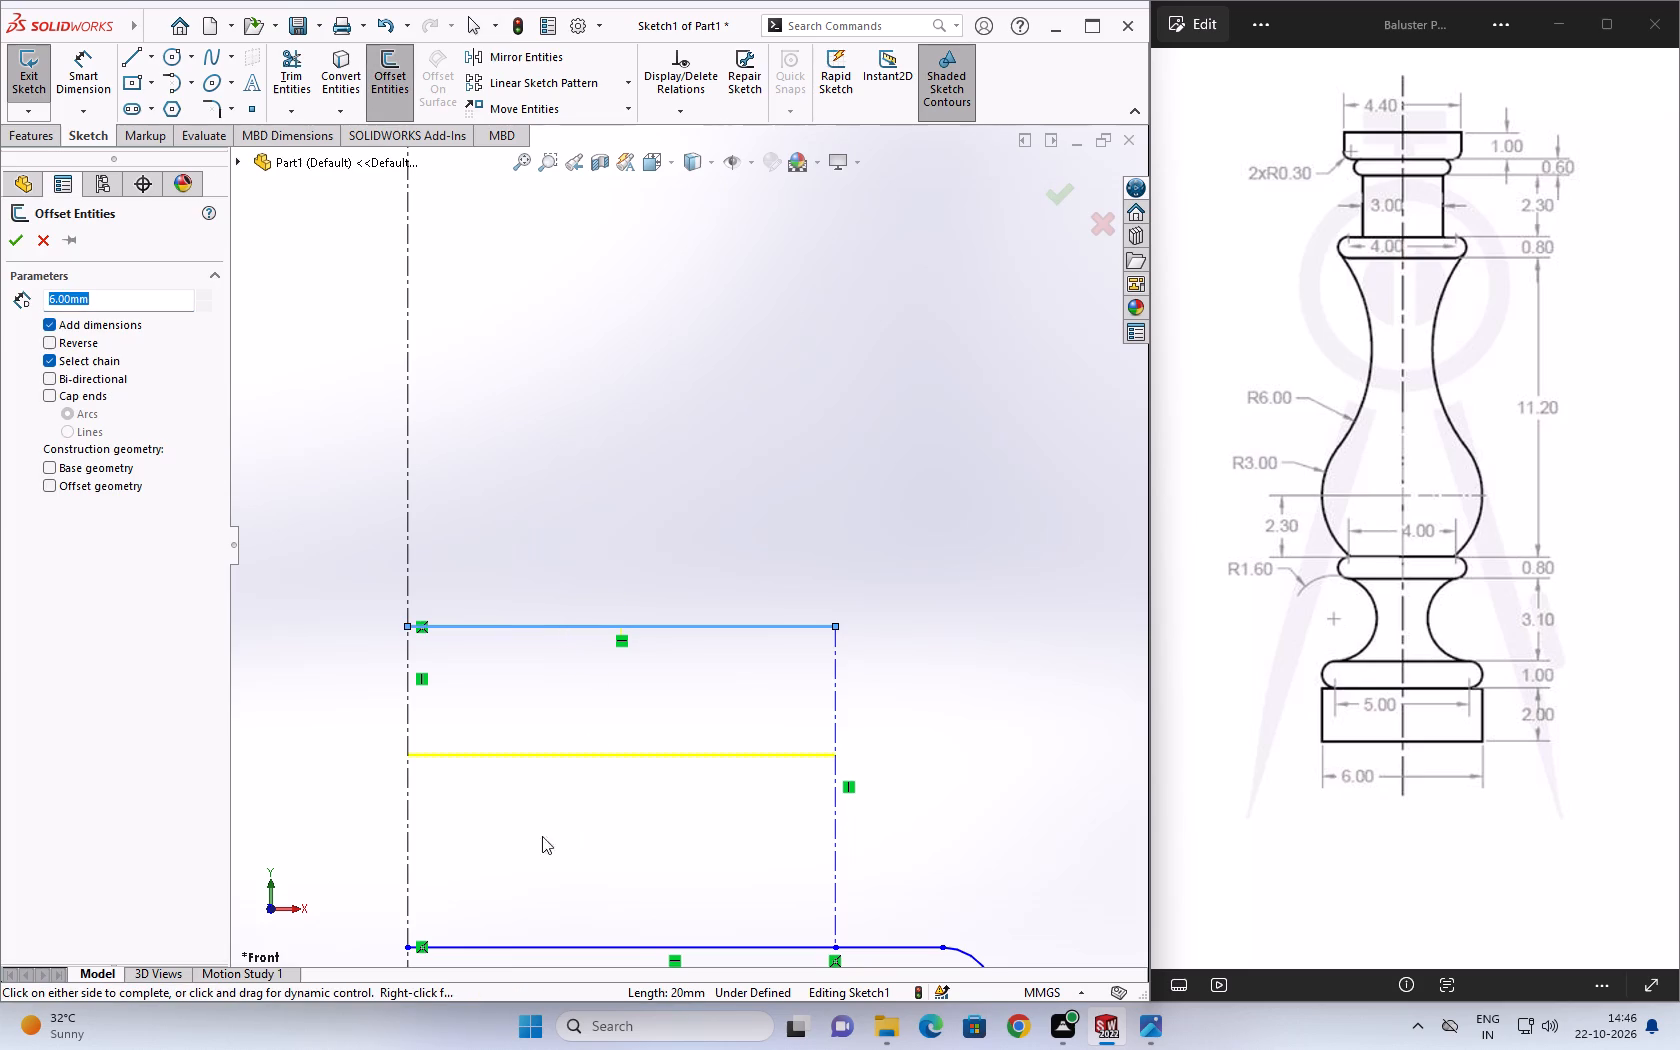
{"action": "left_click", "coordinate": [65, 342]}
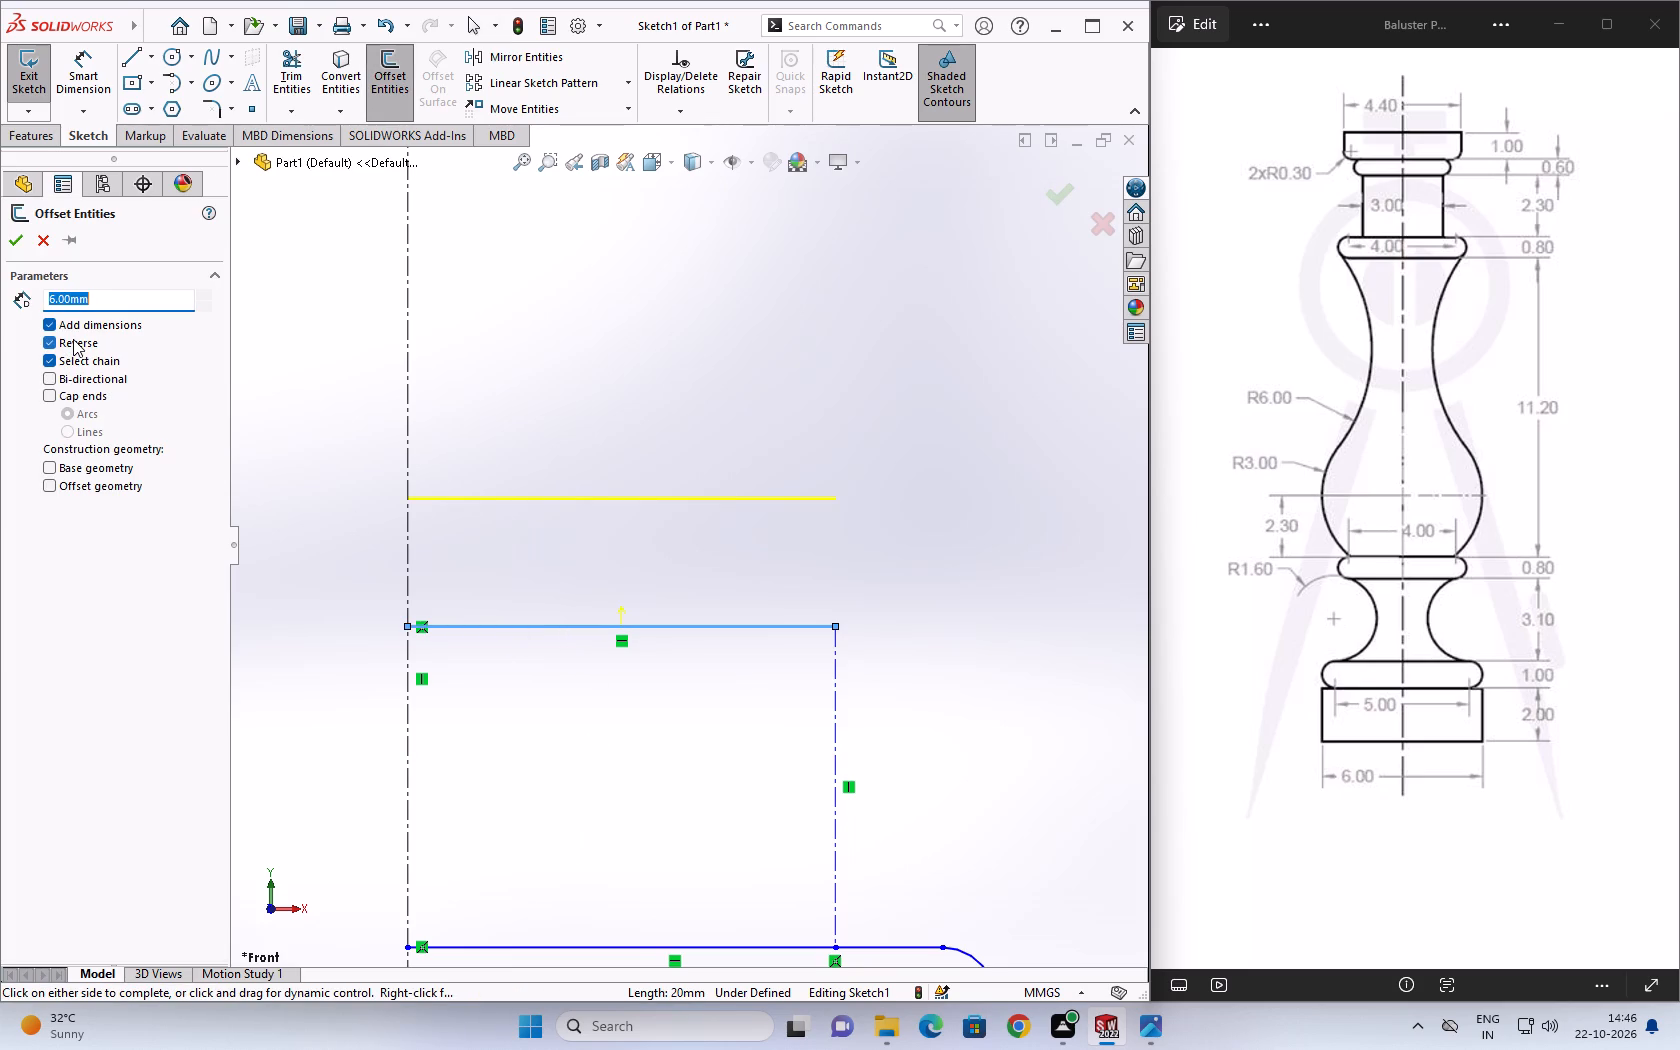
{"action": "key", "text": "2"}
{"action": "key", "text": "Return"}
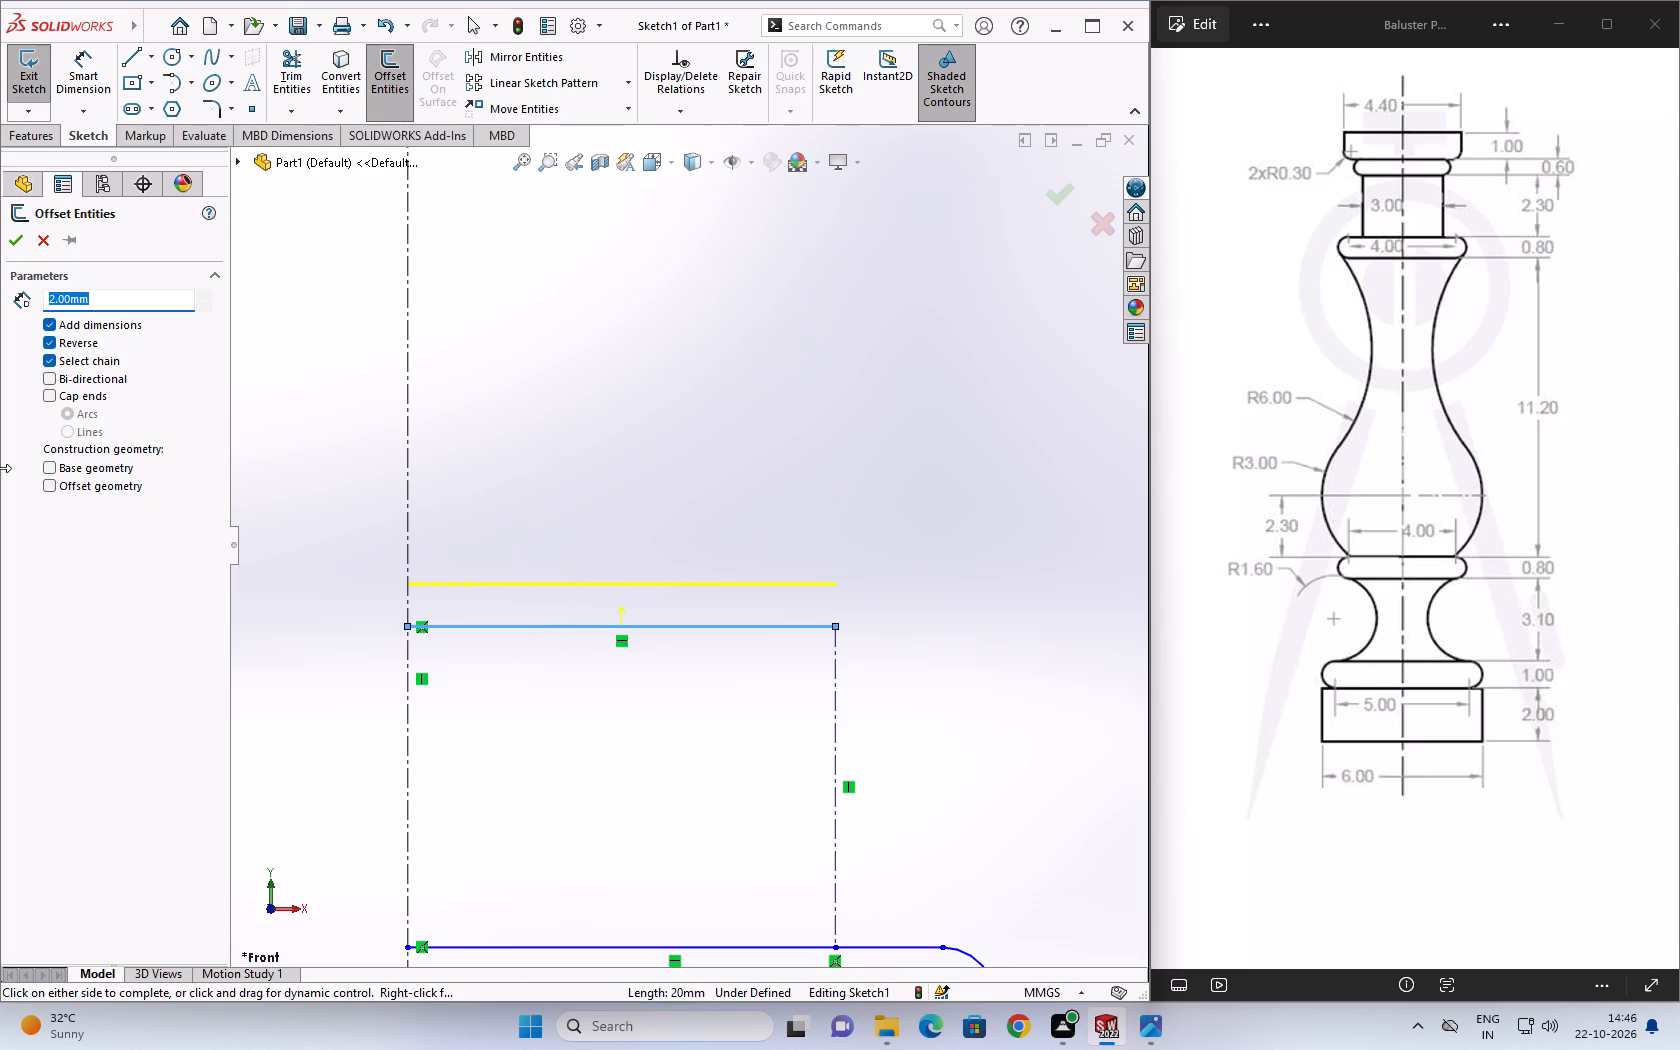
{"action": "key", "text": "4"}
{"action": "key", "text": "Return"}
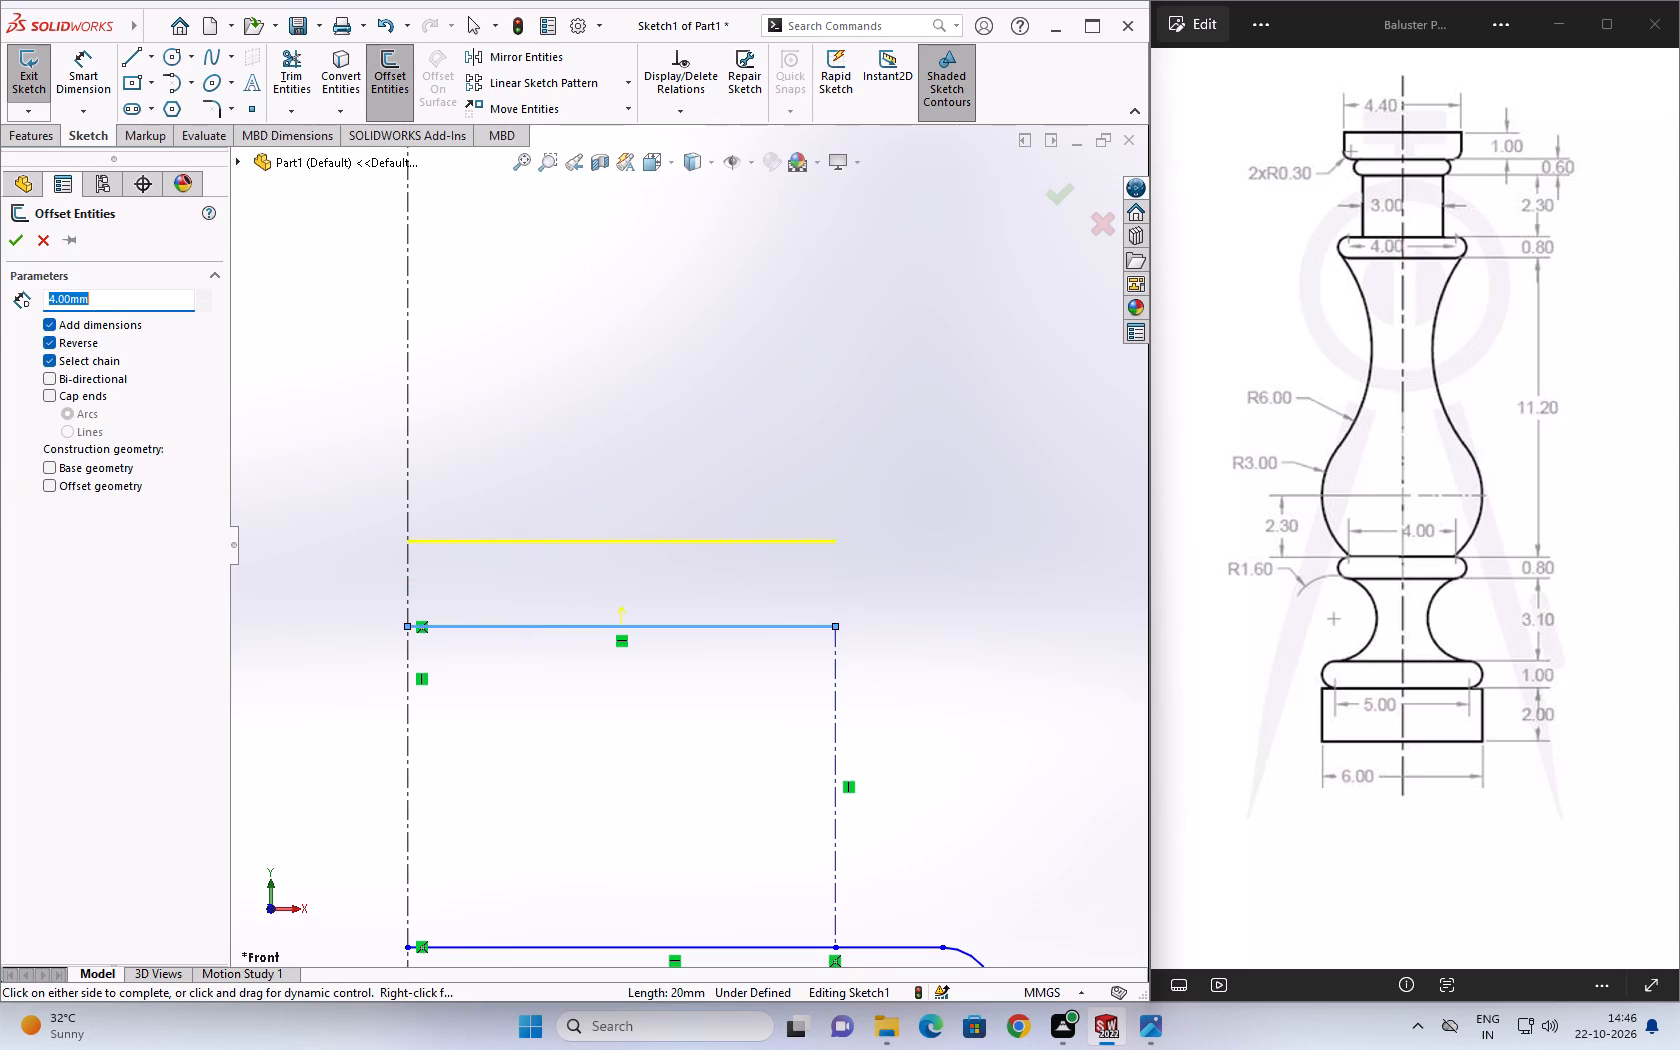
{"action": "left_click", "coordinate": [14, 241]}
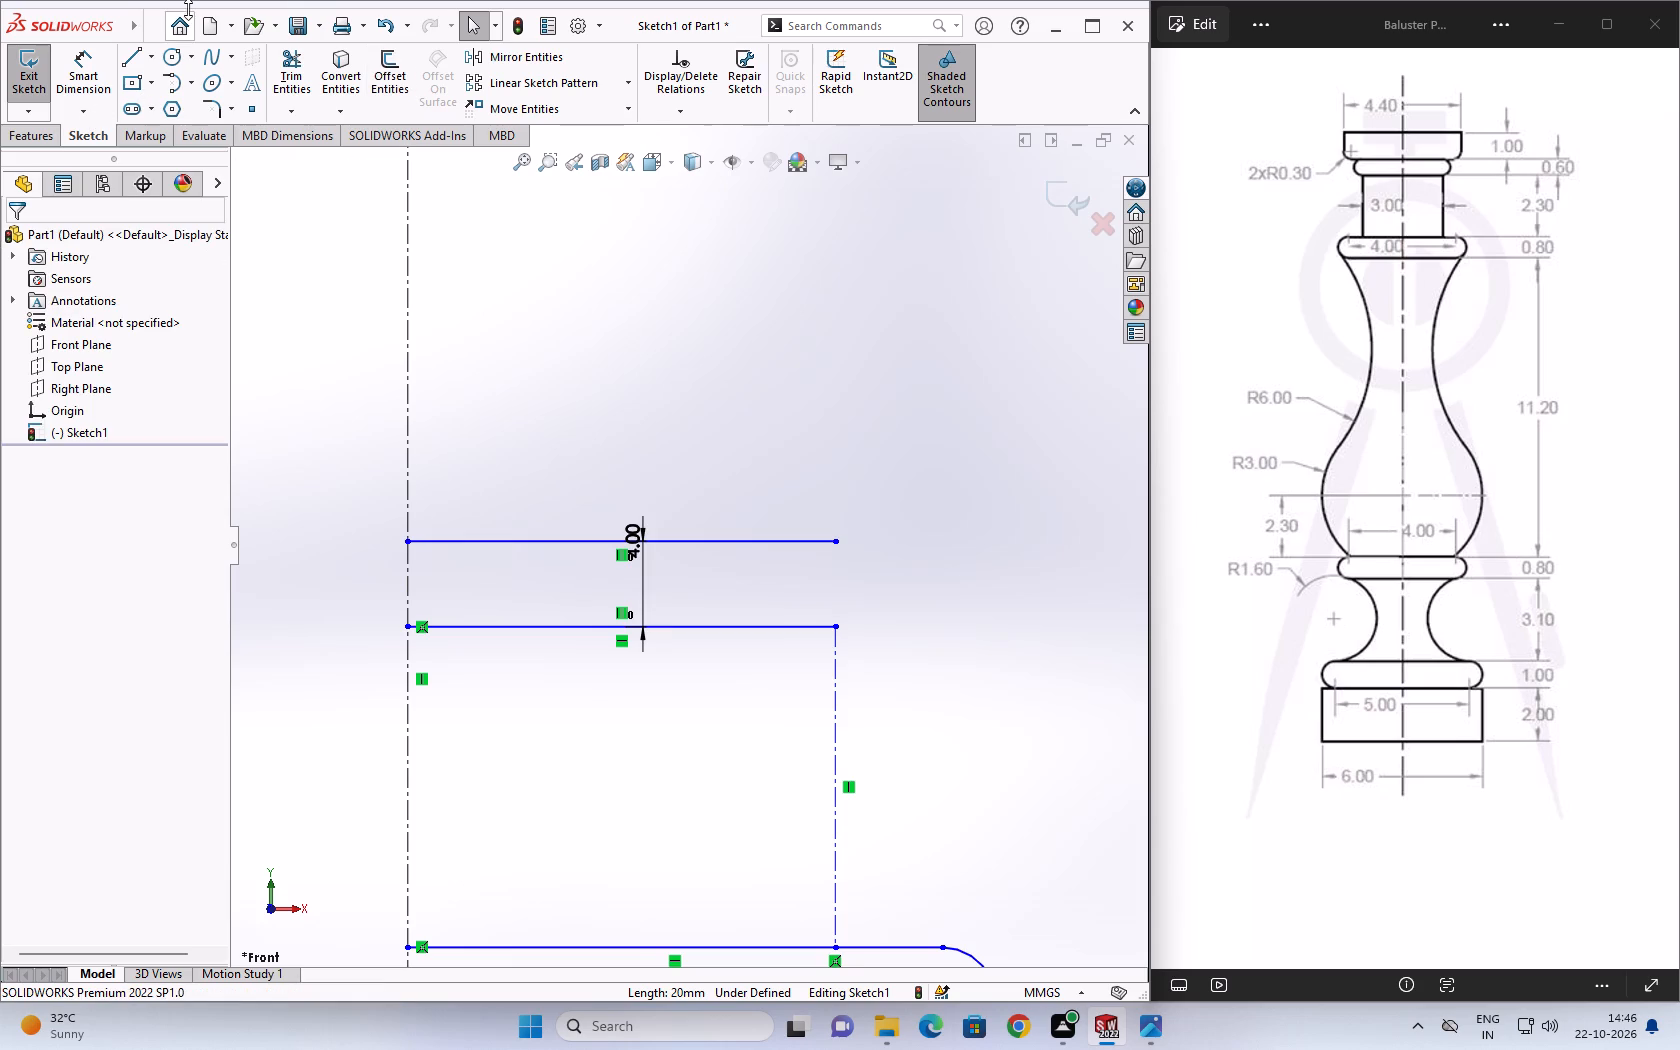
Draw a 7.5 mm radius circle centered on the vertical construction line's midpoint and trim away its outer half, leaving the concave arc.
{"action": "left_click", "coordinate": [178, 50]}
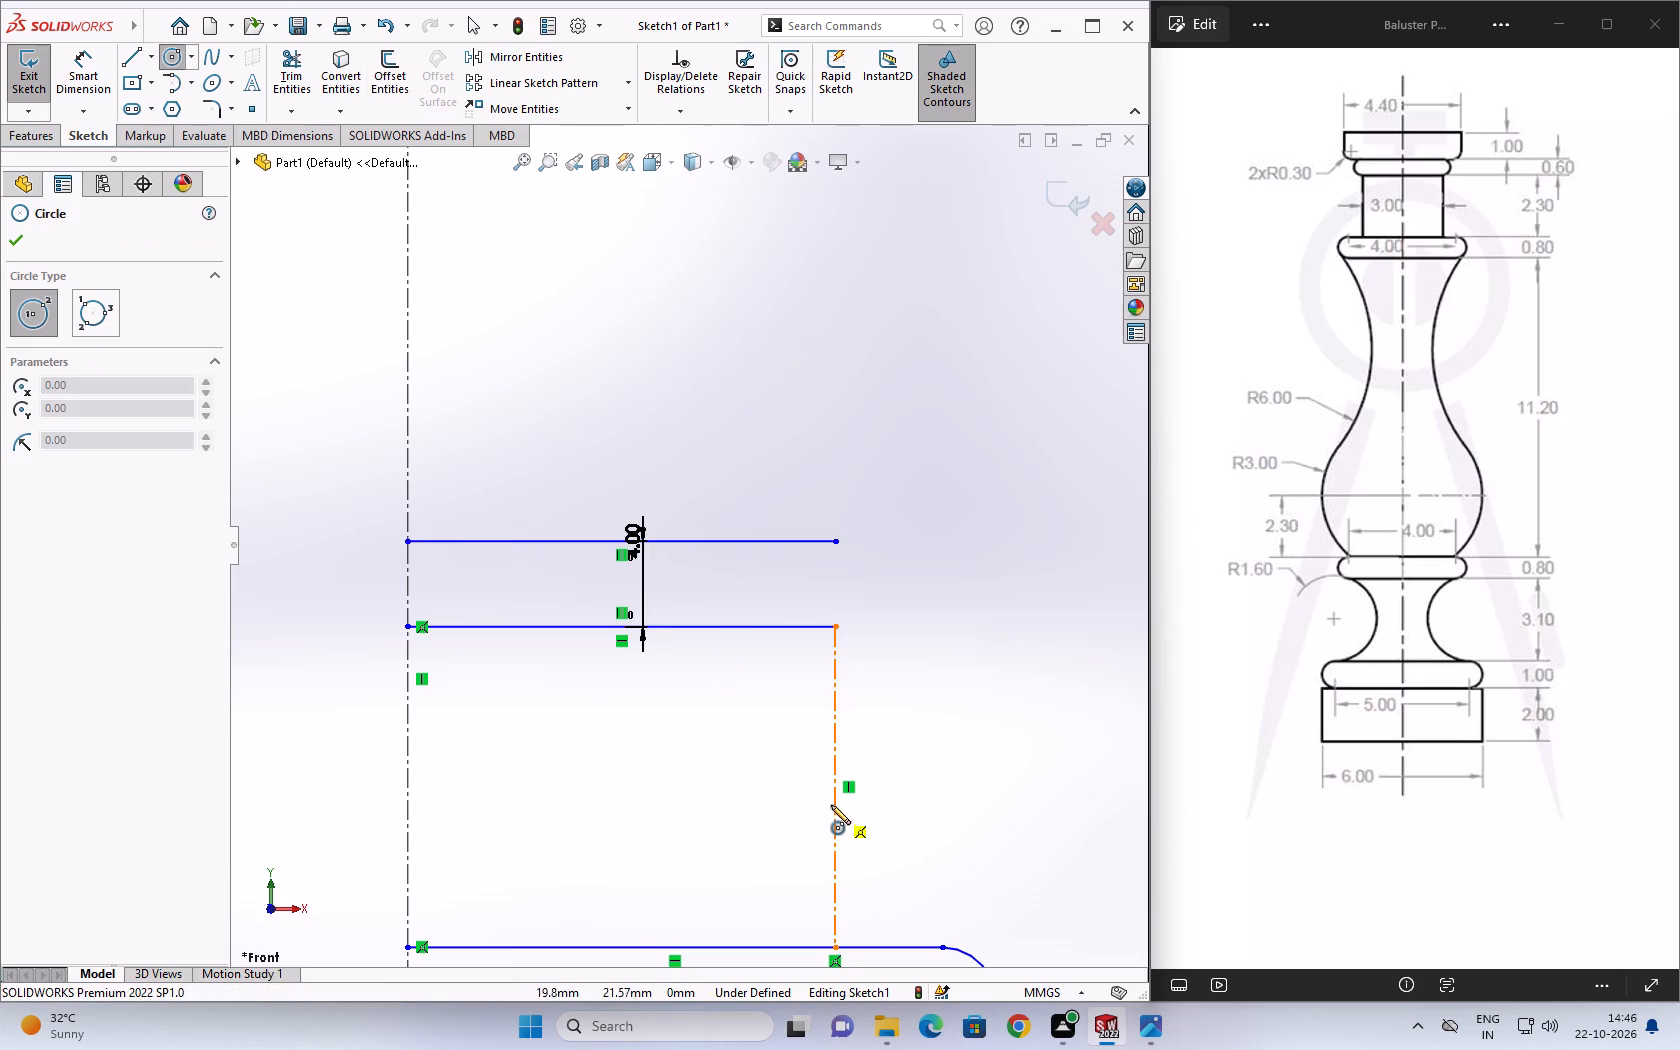
{"action": "left_click", "coordinate": [833, 791]}
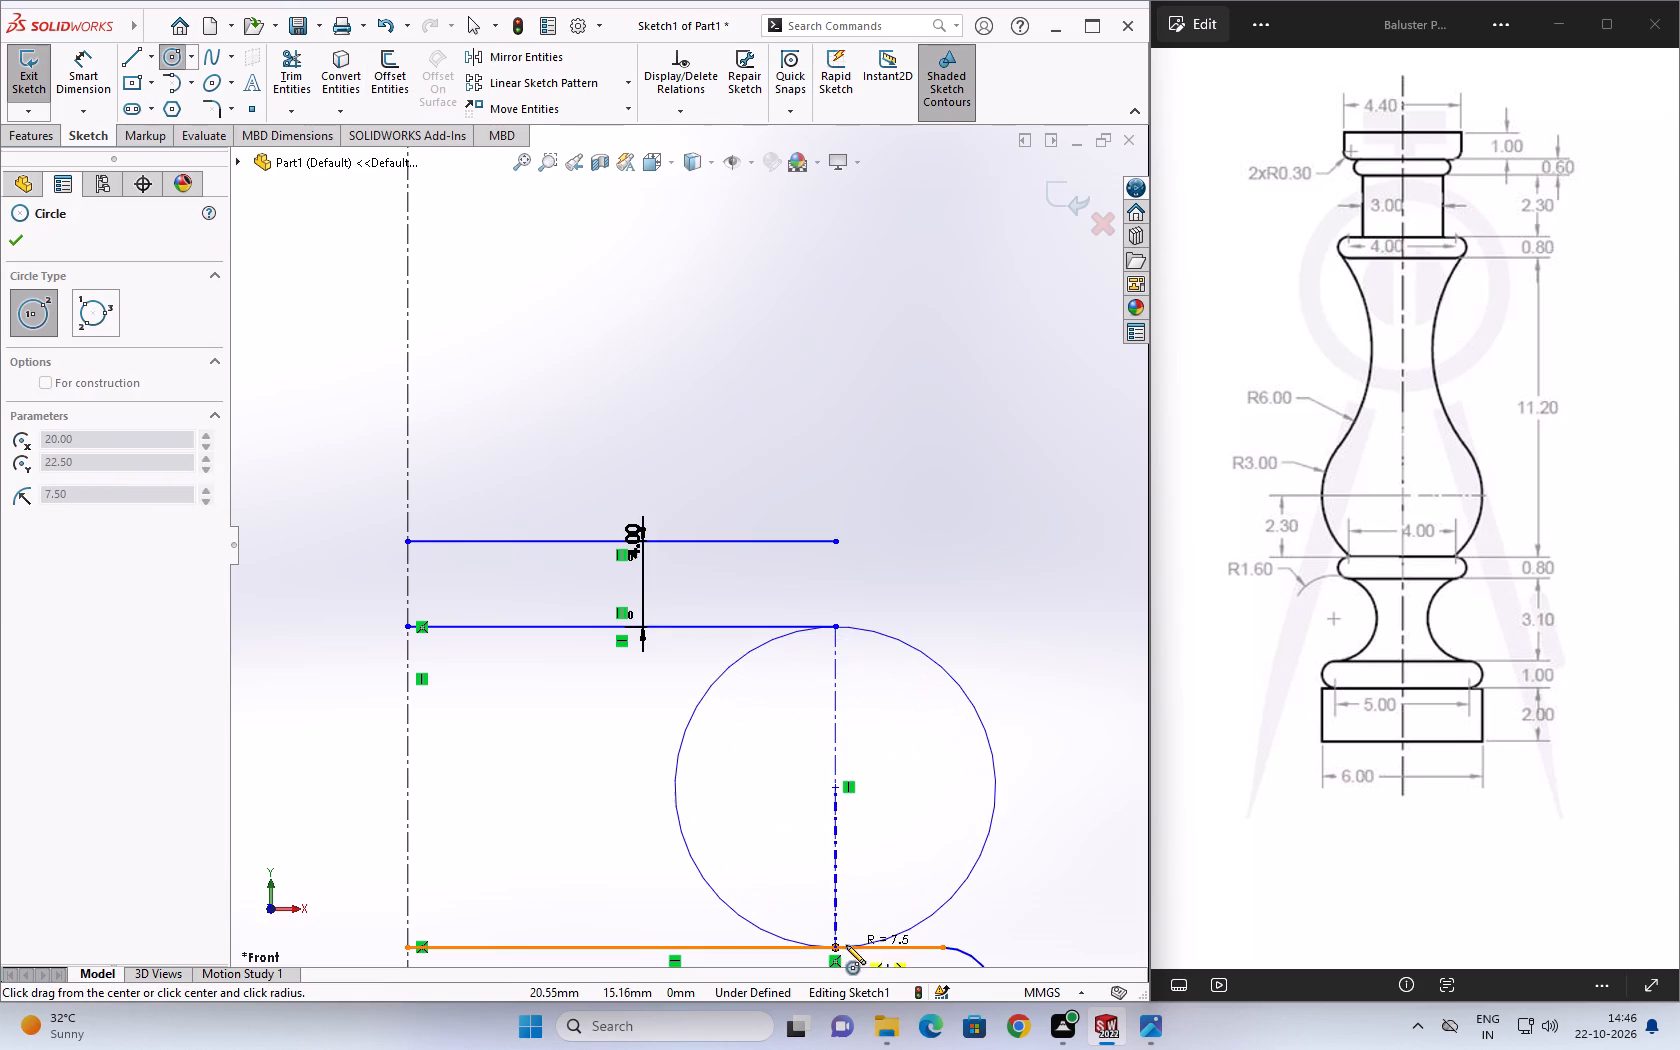
{"action": "left_click", "coordinate": [841, 947]}
{"action": "key", "text": "Escape"}
{"action": "left_click", "coordinate": [304, 71]}
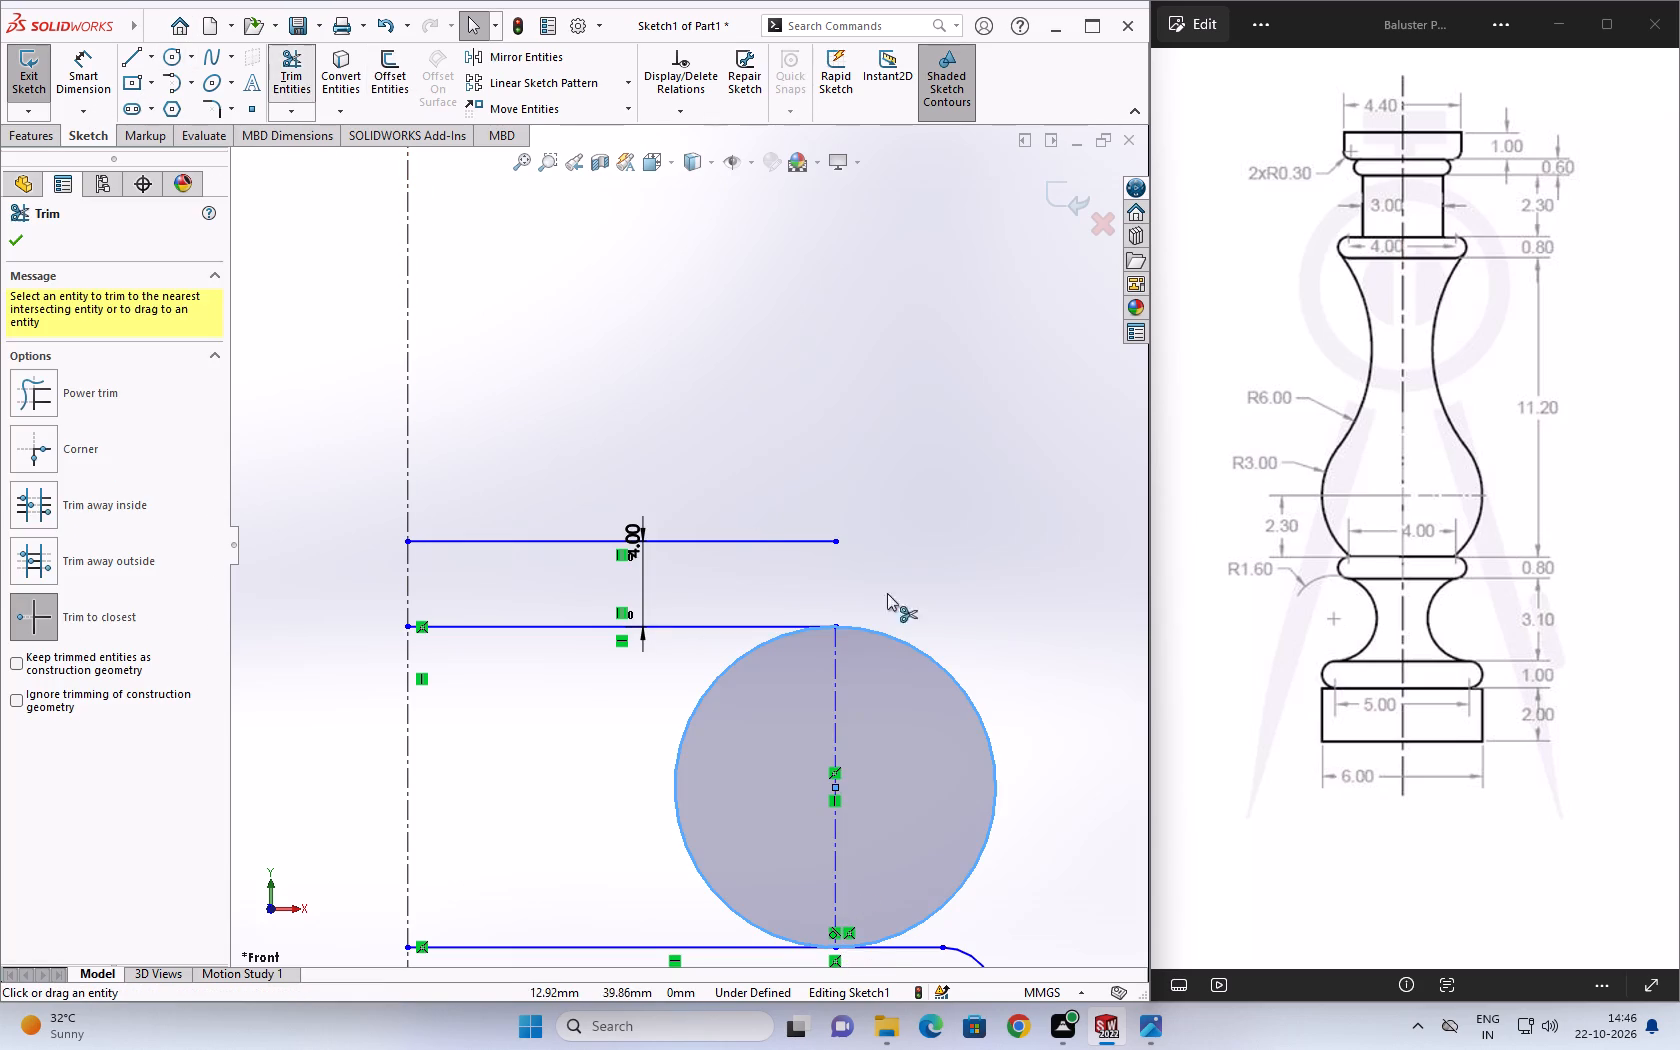
{"action": "left_click", "coordinate": [990, 743]}
{"action": "key", "text": "Escape"}
{"action": "key", "text": "Escape"}
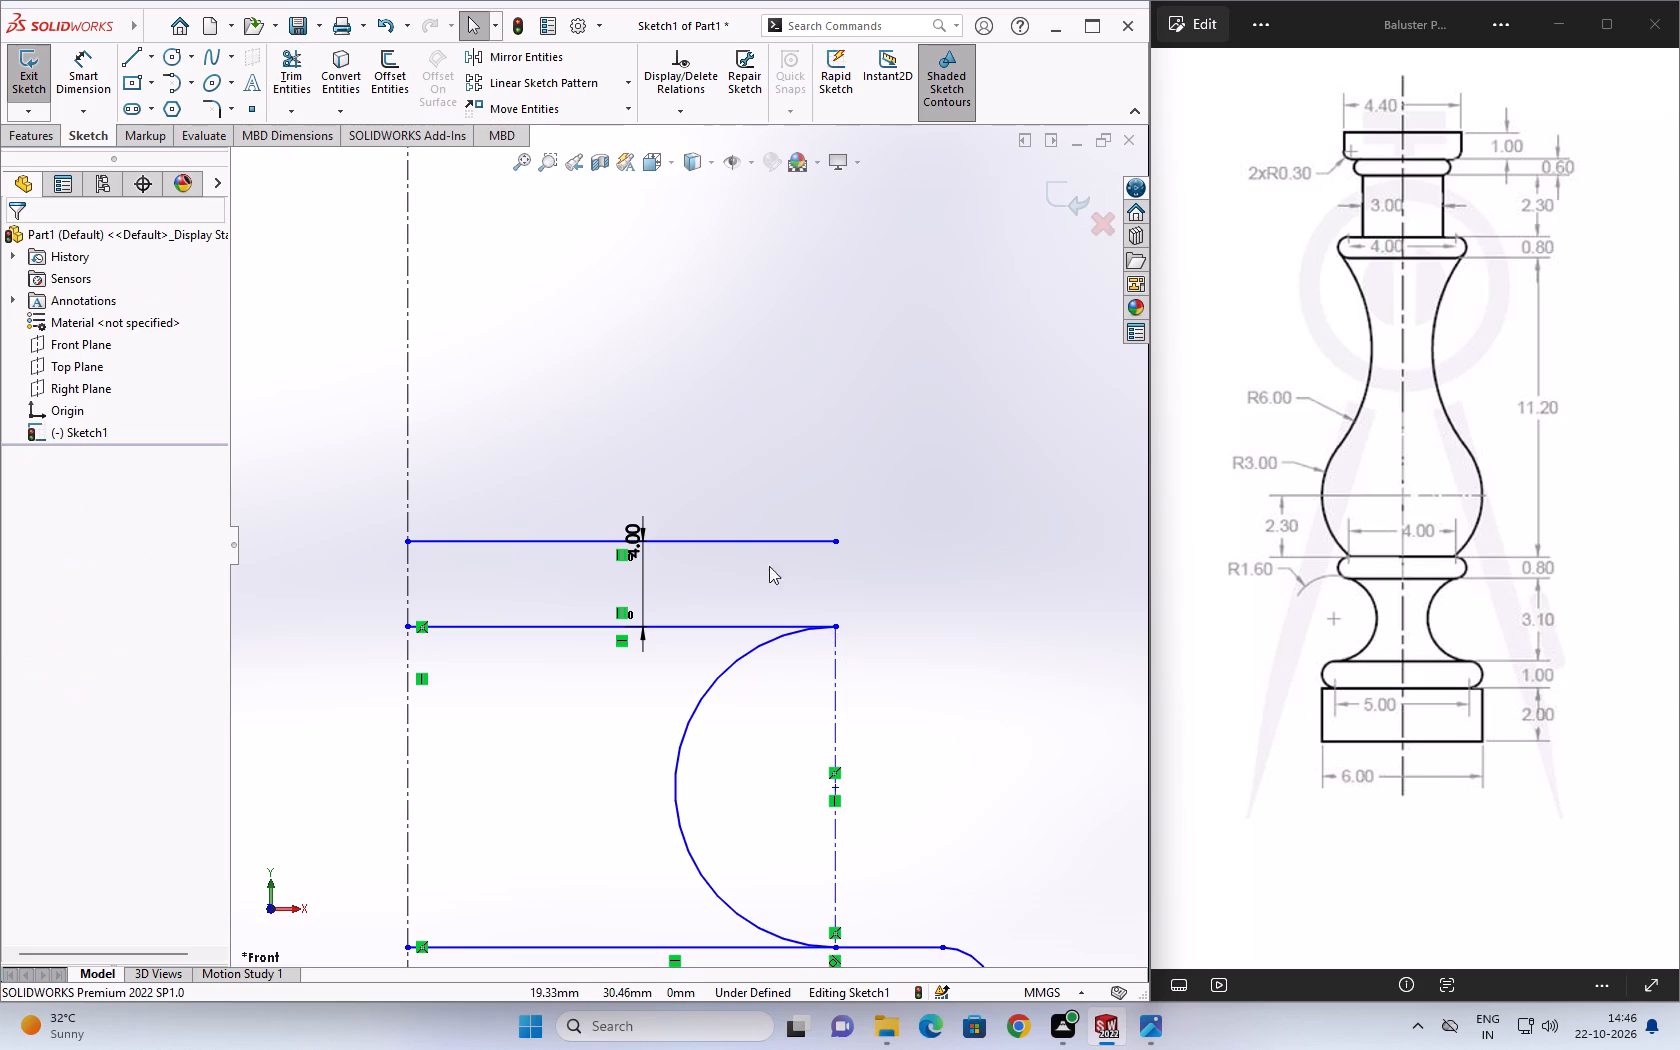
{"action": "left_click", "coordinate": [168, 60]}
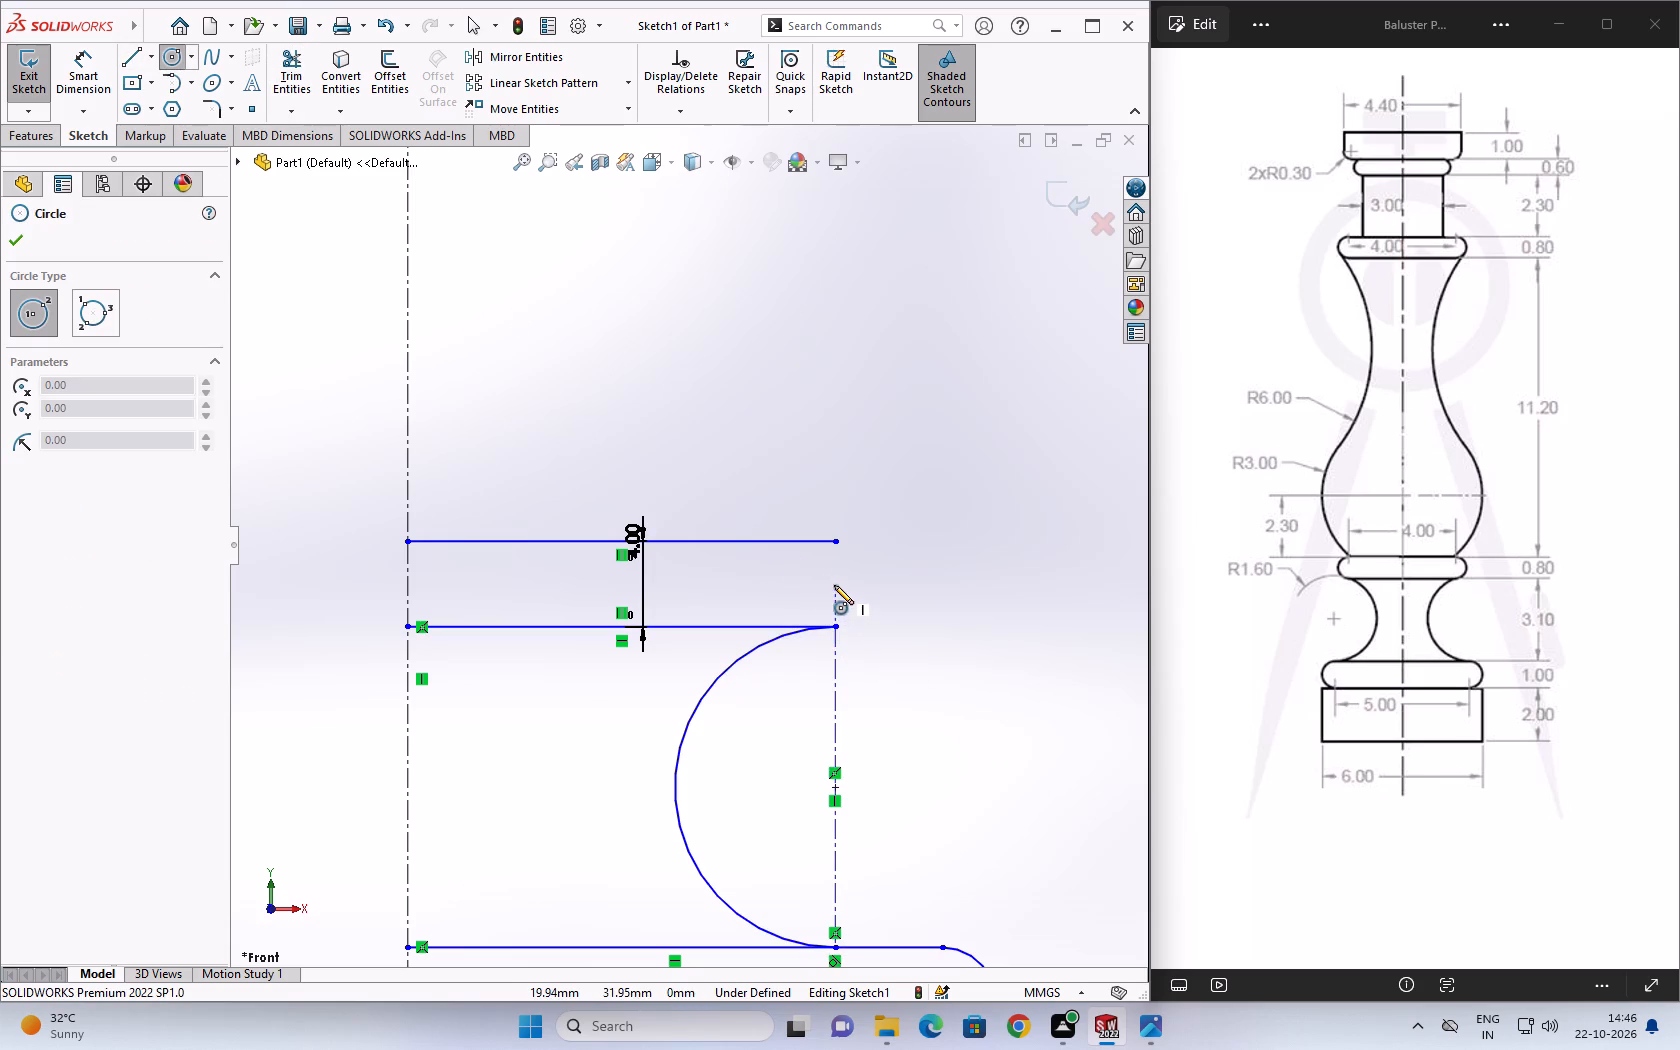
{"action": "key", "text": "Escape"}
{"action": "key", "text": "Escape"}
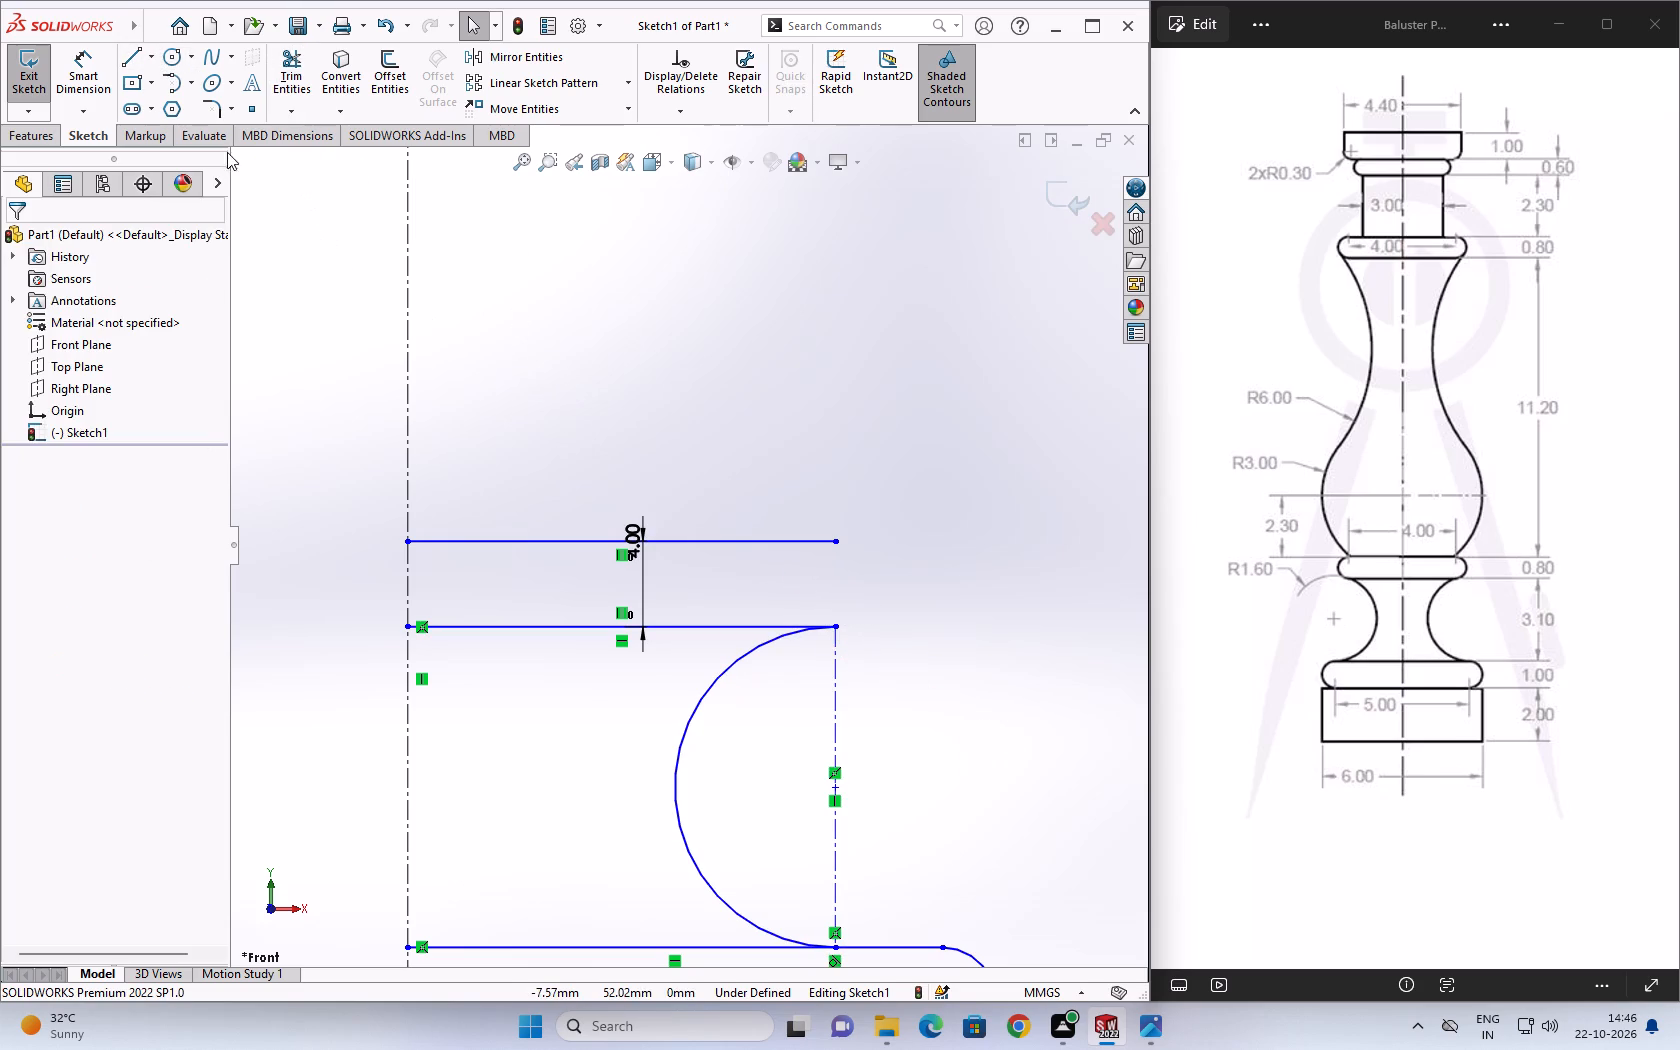
Draw a 4 mm vertical construction line joining the outer ends of the two upper 20 mm horizontal lines.
{"action": "left_click", "coordinate": [157, 61]}
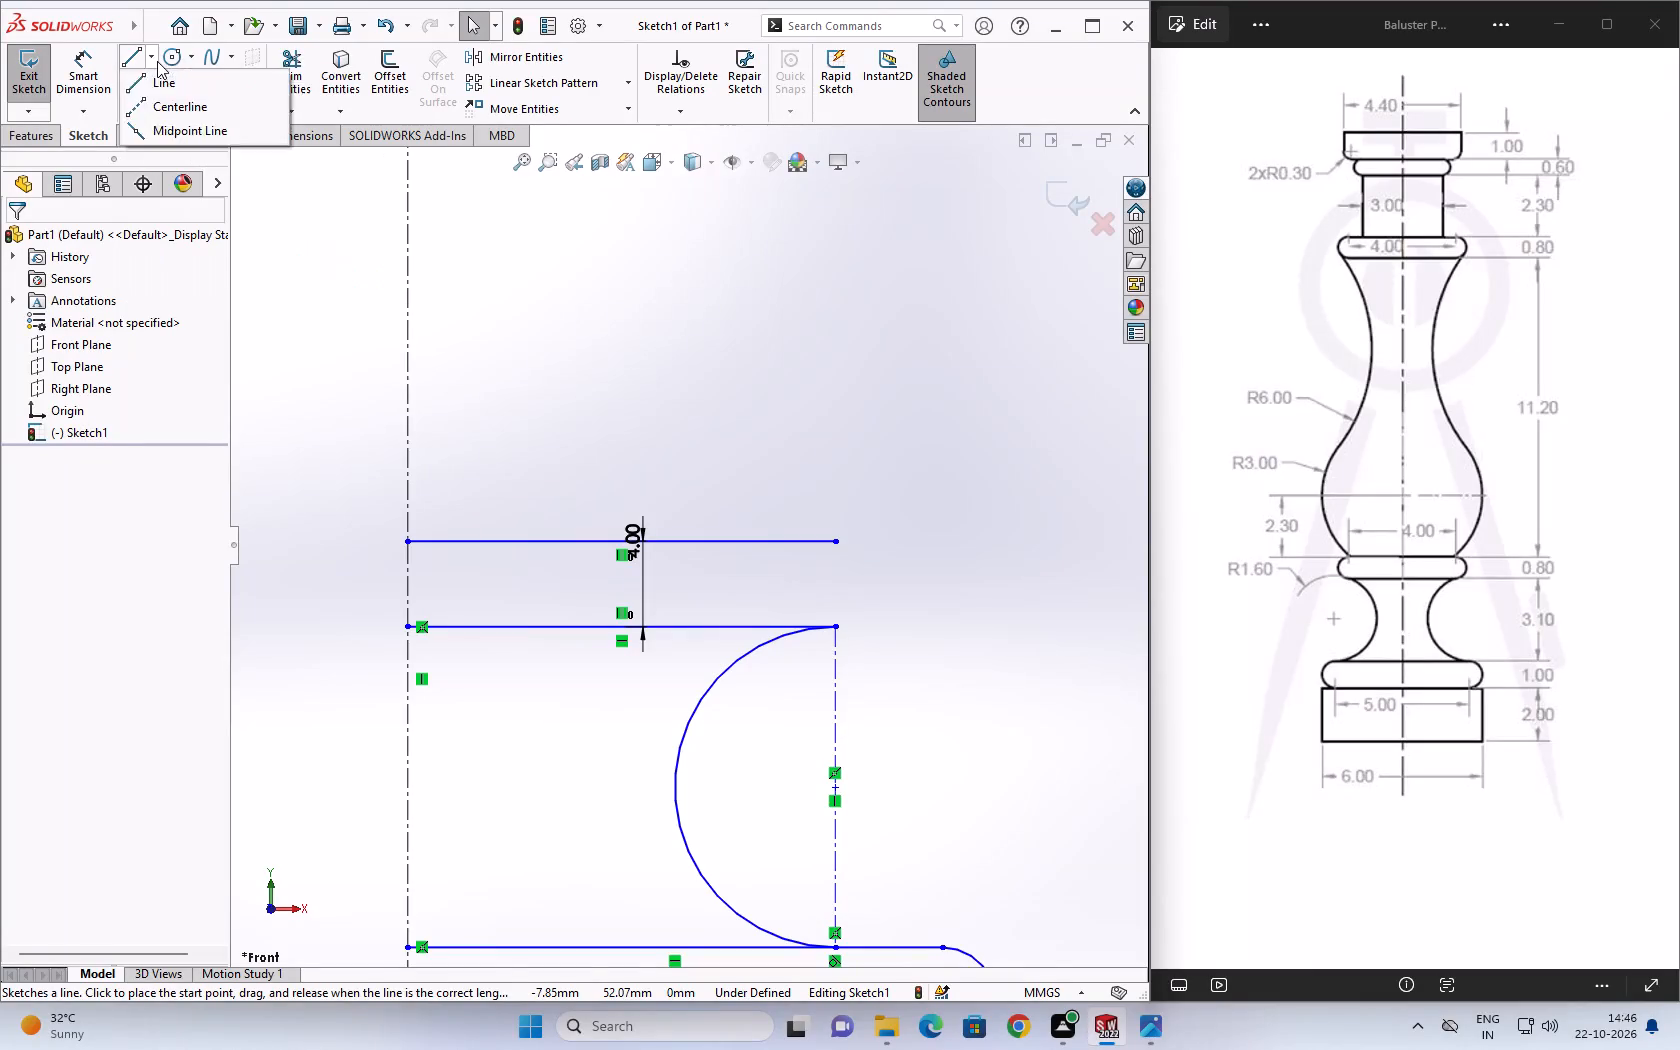
{"action": "left_click", "coordinate": [162, 103]}
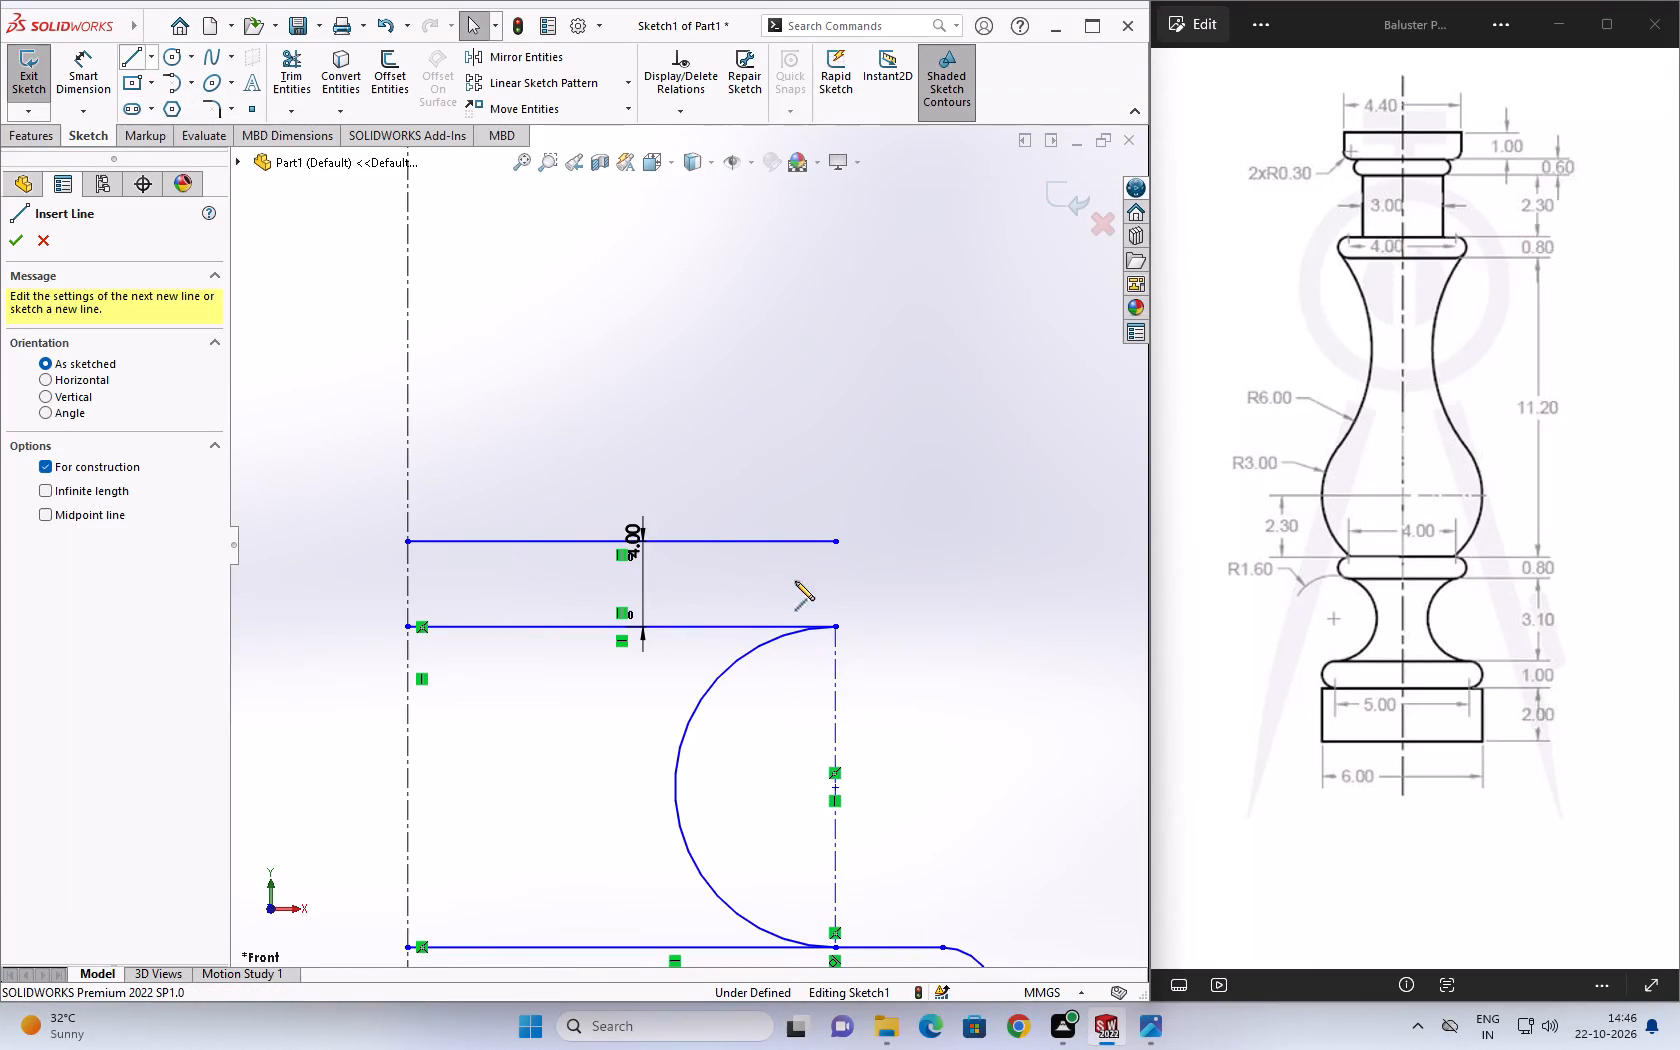
{"action": "left_click", "coordinate": [837, 544]}
{"action": "left_click", "coordinate": [836, 623]}
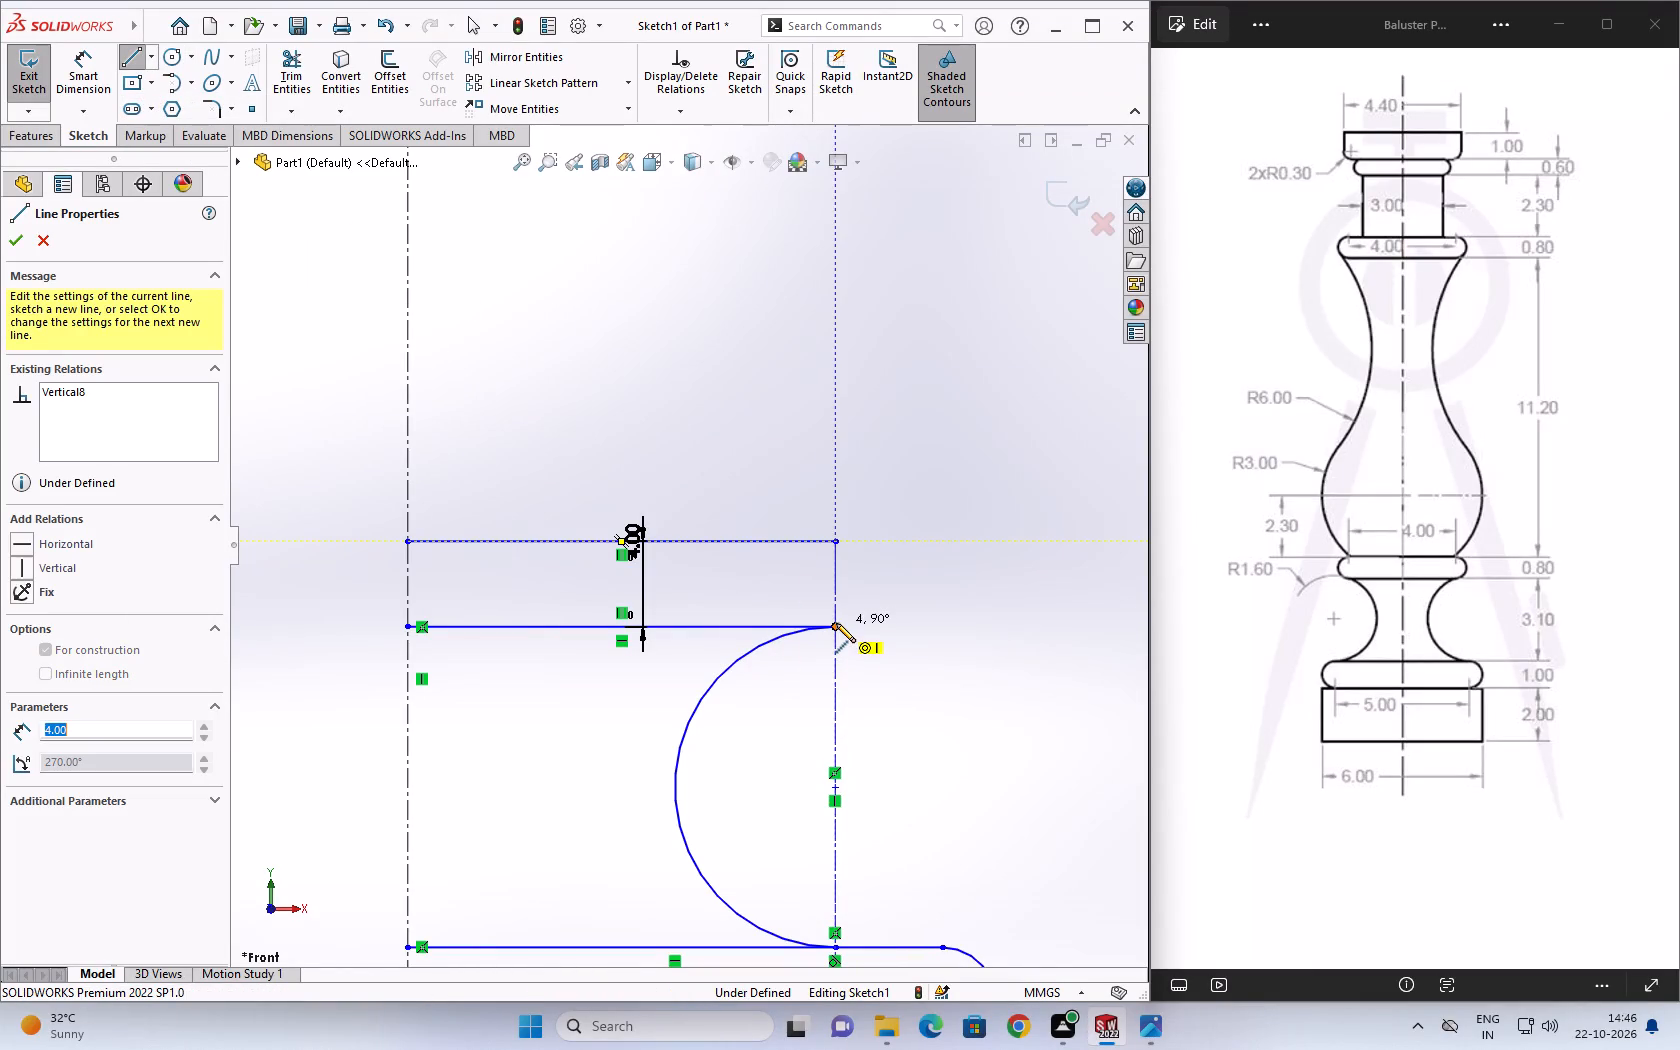
{"action": "key", "text": "Escape"}
{"action": "key", "text": "Escape"}
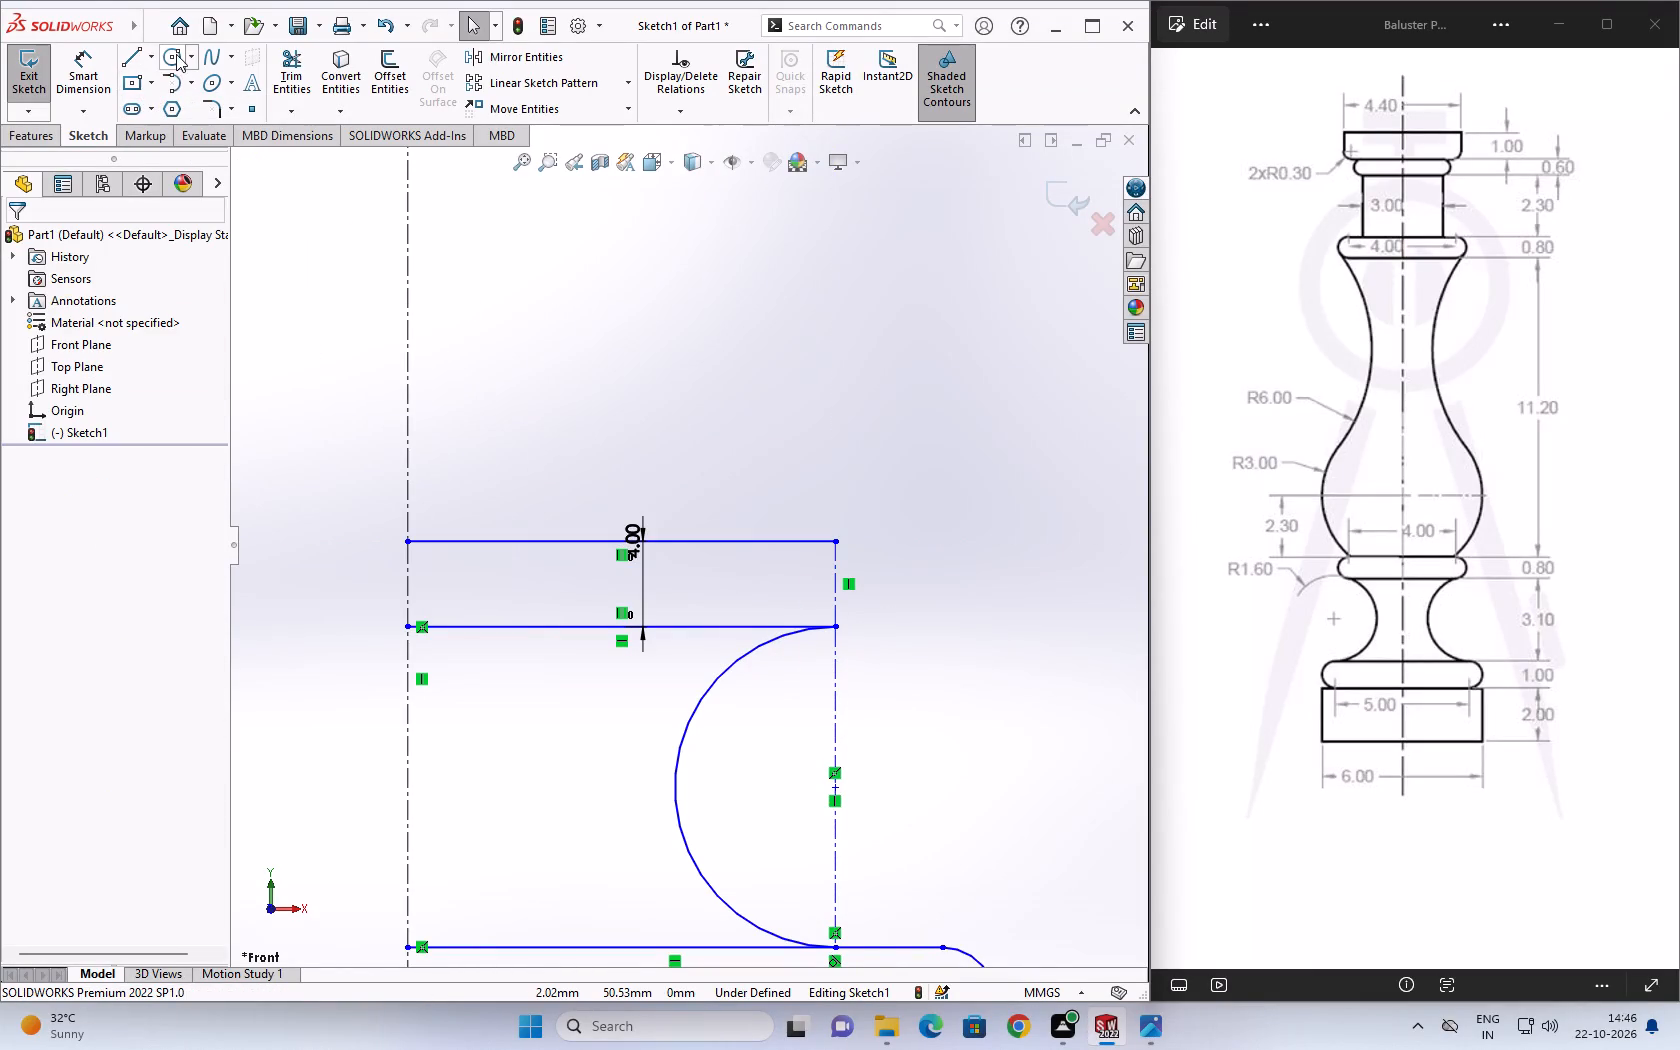
Draw a 2 mm radius circle centered on the 4 mm construction line's midpoint and trim away its inner half to leave a rounded bead.
{"action": "left_click", "coordinate": [176, 55]}
{"action": "scroll", "coordinate": [826, 583], "scroll_direction": "down", "scroll_amount": 4}
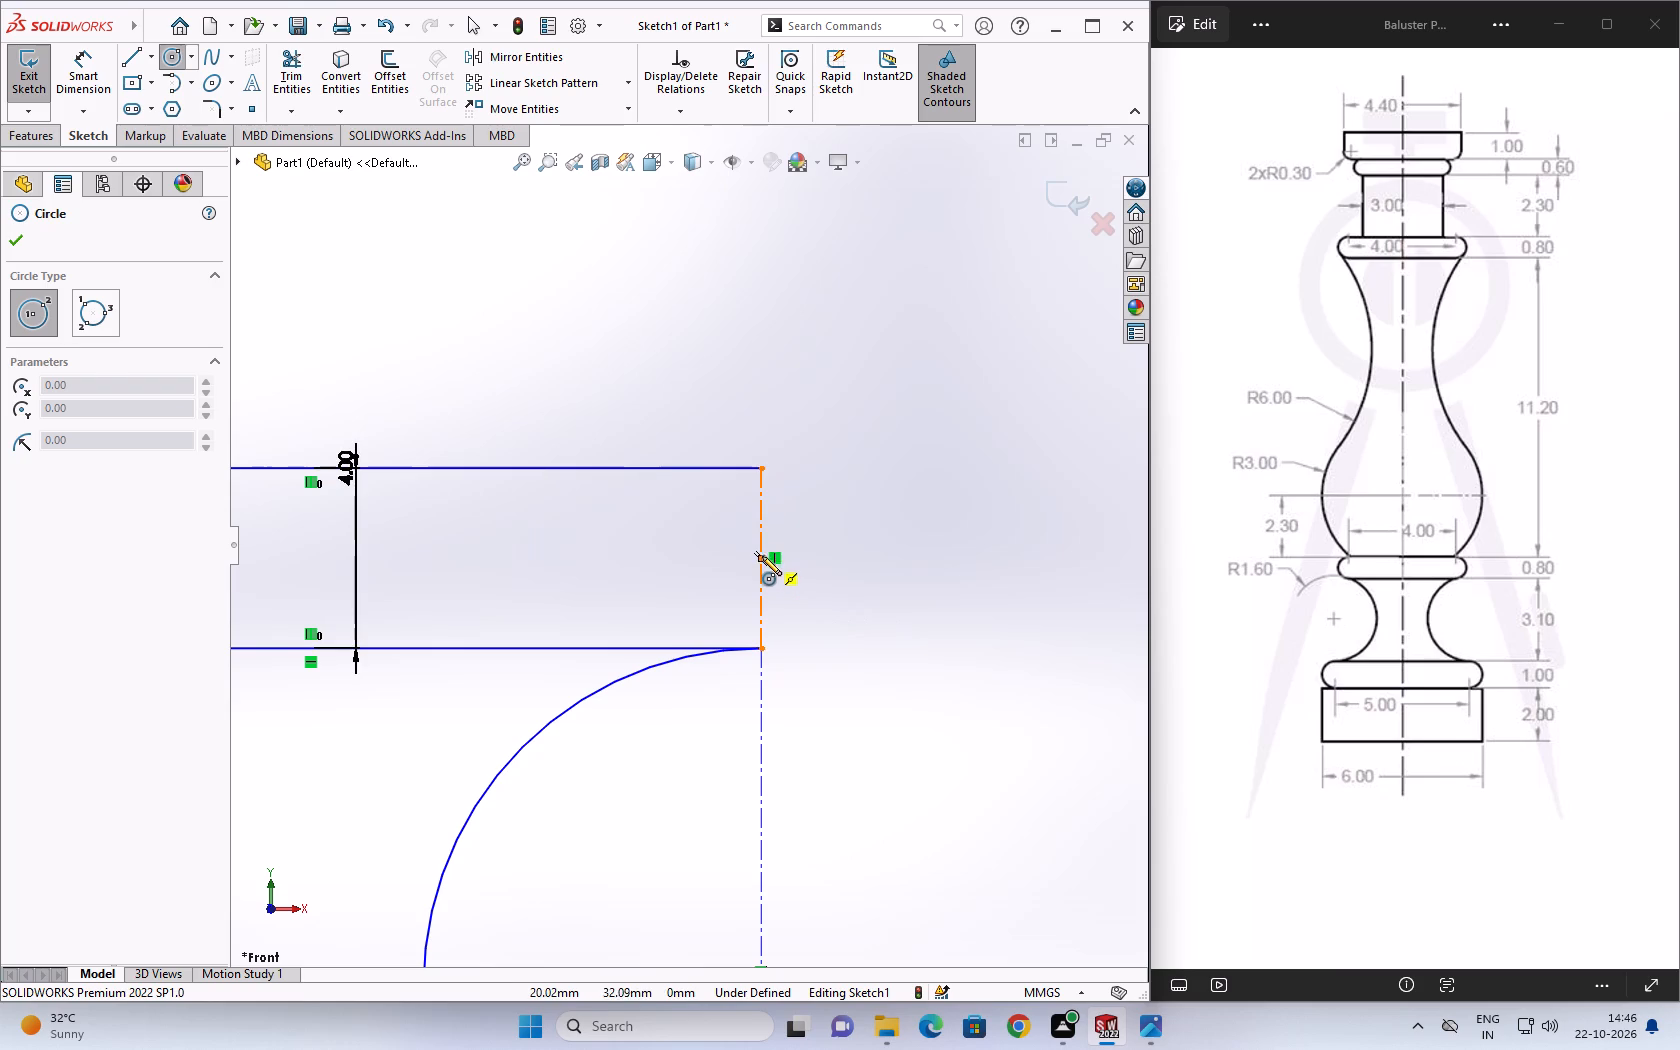
{"action": "left_click", "coordinate": [762, 559]}
{"action": "left_click", "coordinate": [761, 644]}
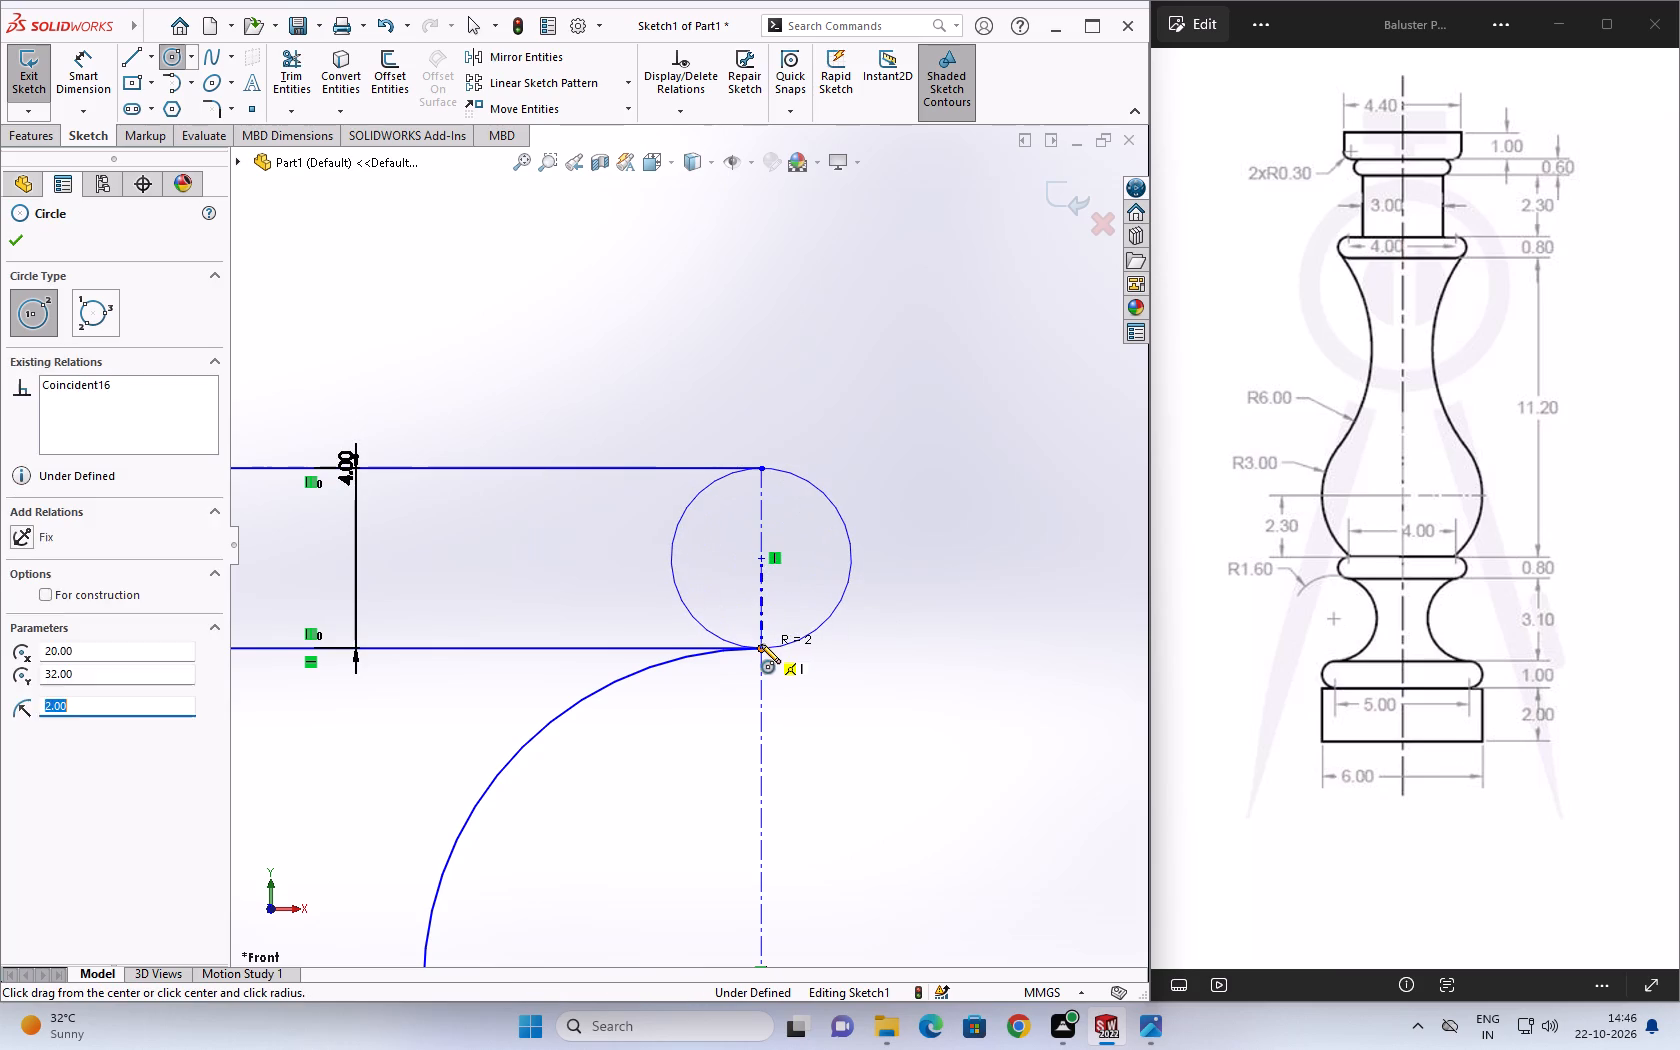
{"action": "key", "text": "Escape"}
{"action": "left_click", "coordinate": [297, 69]}
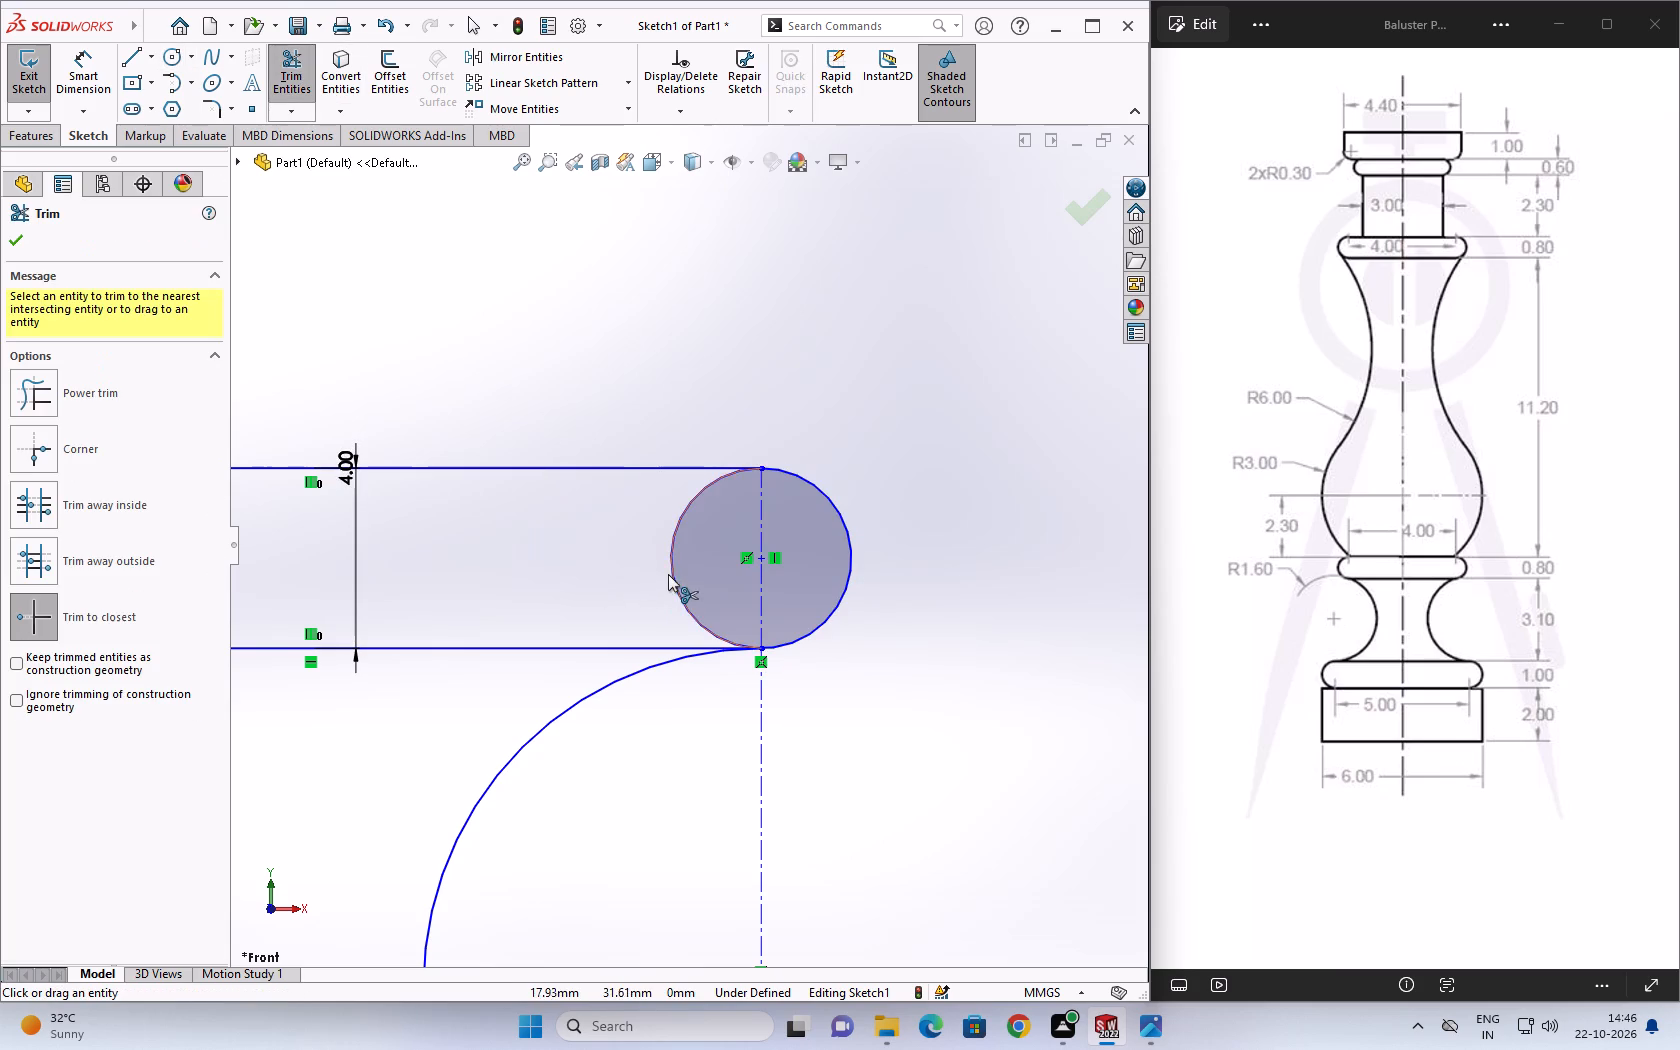
{"action": "left_click", "coordinate": [674, 567]}
Trim away the horizontal line beneath the upper bead and the inner part of the line below the concave arc.
{"action": "left_click", "coordinate": [645, 639]}
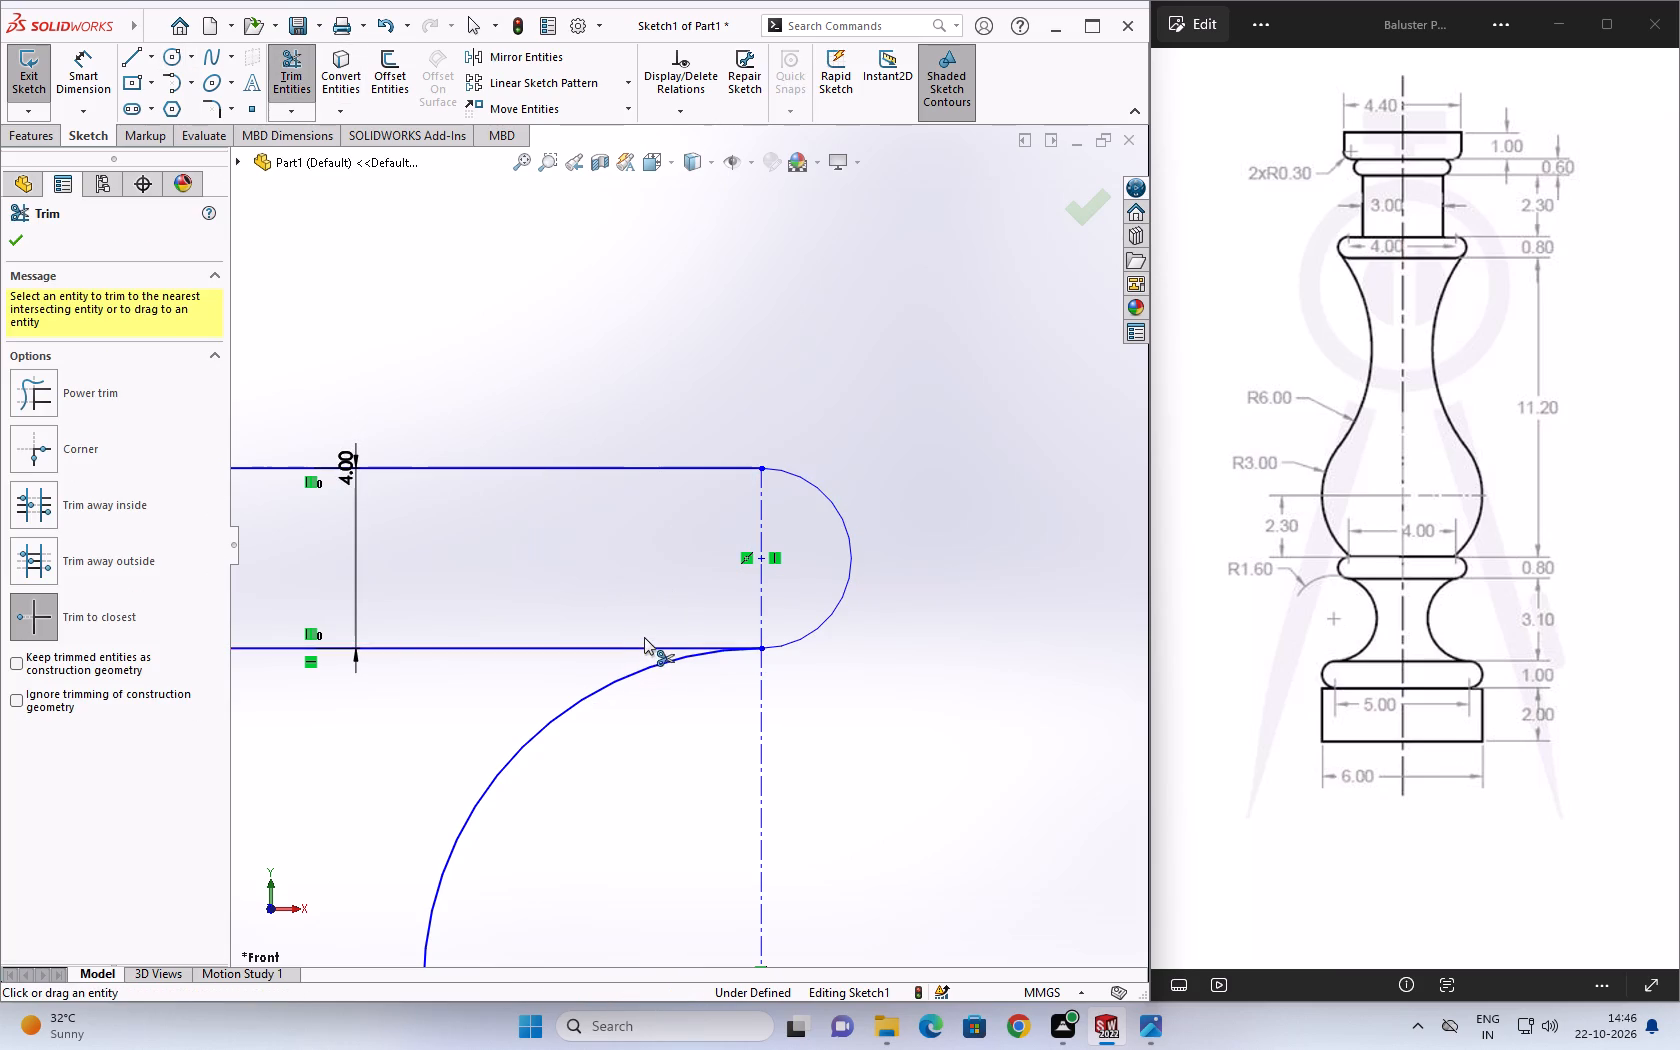
{"action": "left_click", "coordinate": [623, 645]}
{"action": "scroll", "coordinate": [644, 630], "scroll_direction": "down", "scroll_amount": 4}
{"action": "scroll", "coordinate": [663, 615], "scroll_direction": "up", "scroll_amount": 5}
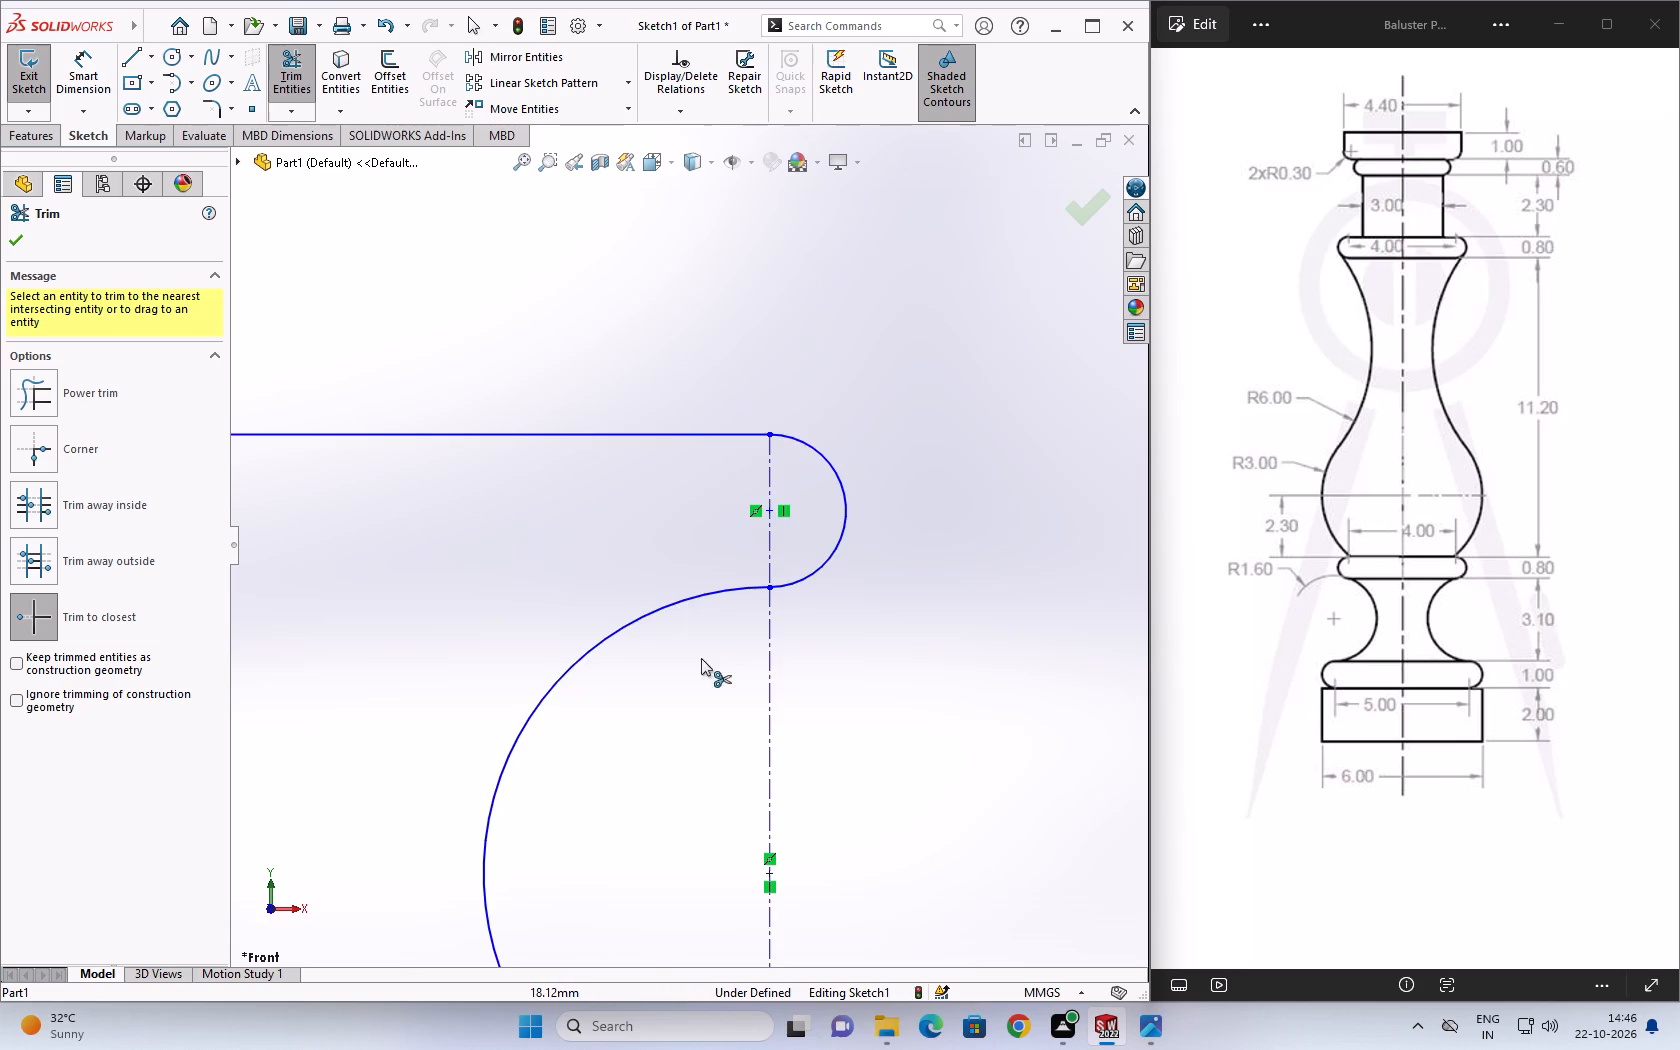
{"action": "scroll", "coordinate": [699, 680], "scroll_direction": "up", "scroll_amount": 6}
{"action": "left_click", "coordinate": [606, 752]}
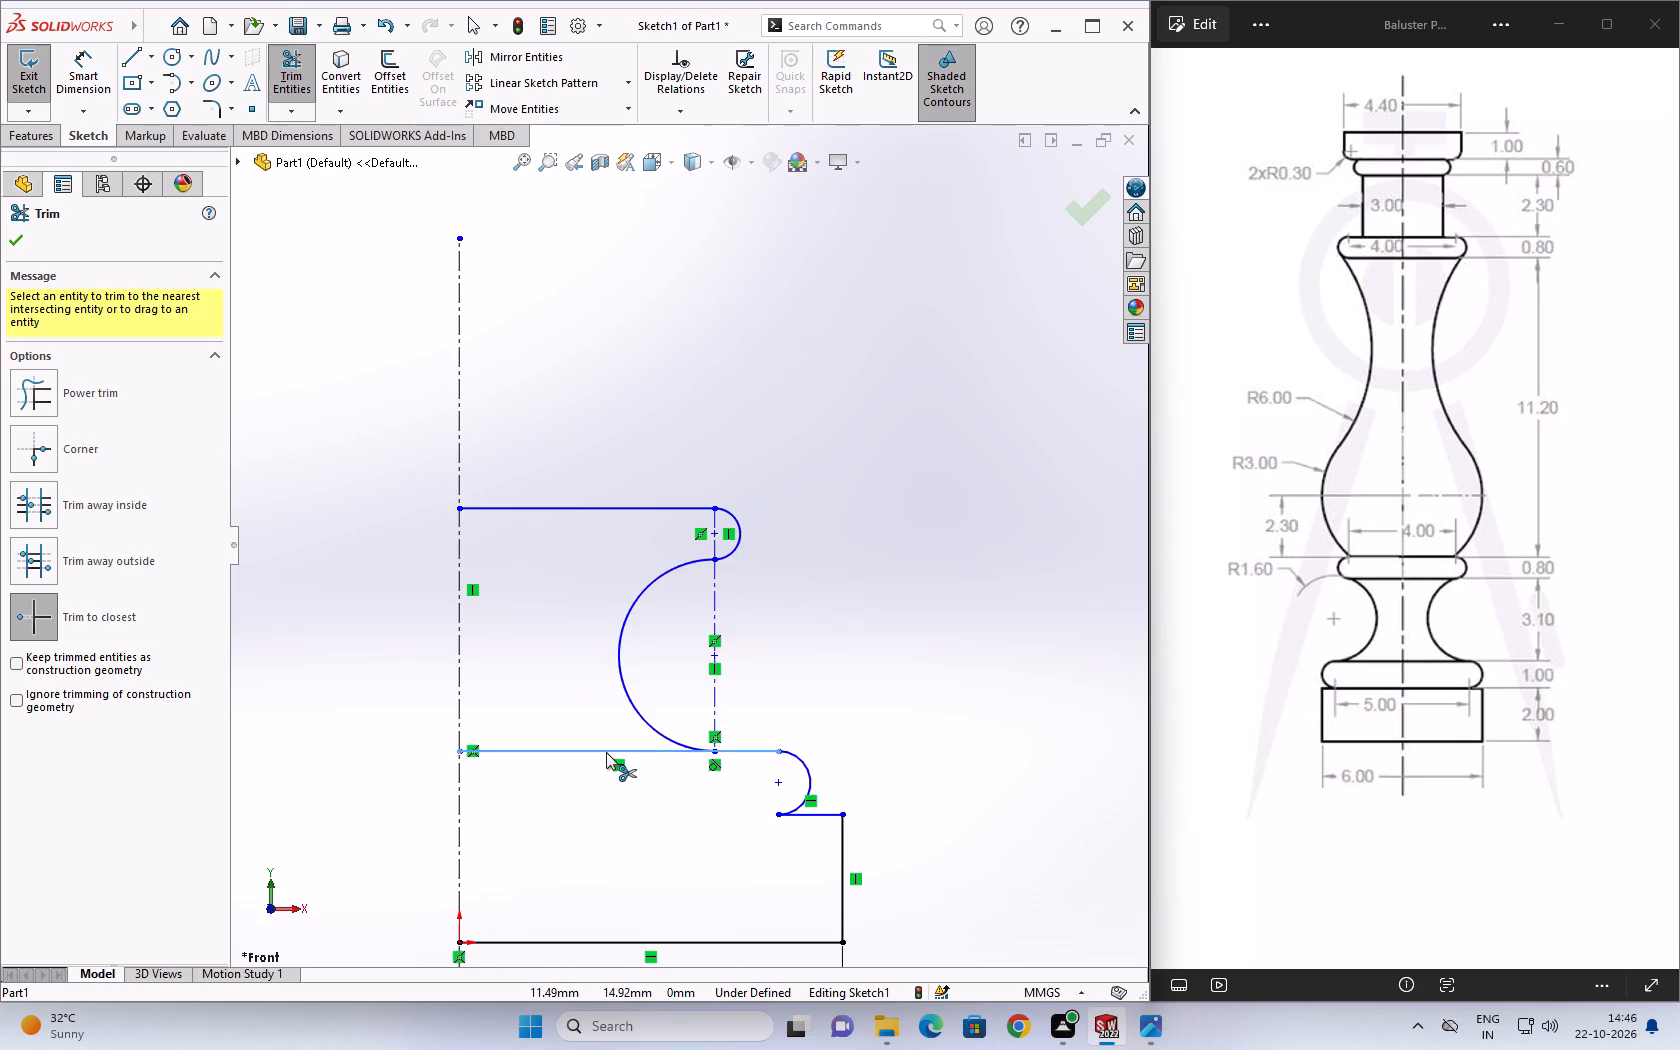
{"action": "key", "text": "Escape"}
{"action": "key", "text": "Escape"}
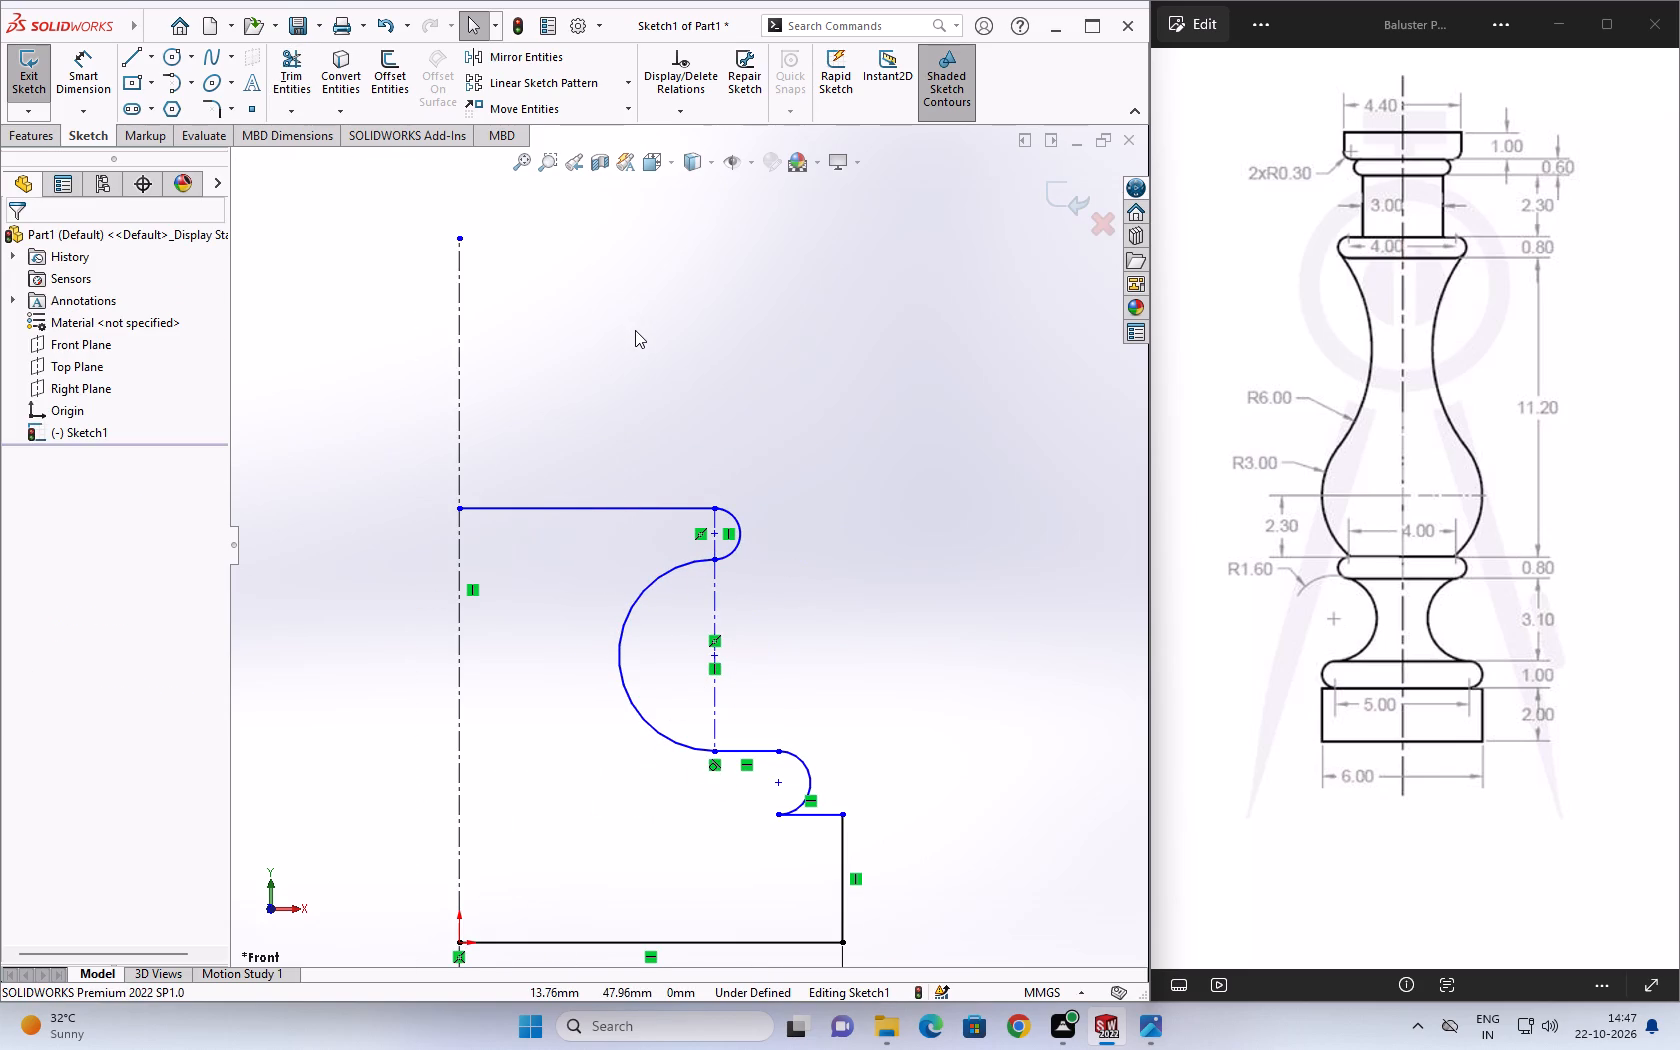
Set the length of the main vertical centerline to 1000 mm.
{"action": "scroll", "coordinate": [629, 332], "scroll_direction": "up", "scroll_amount": 4}
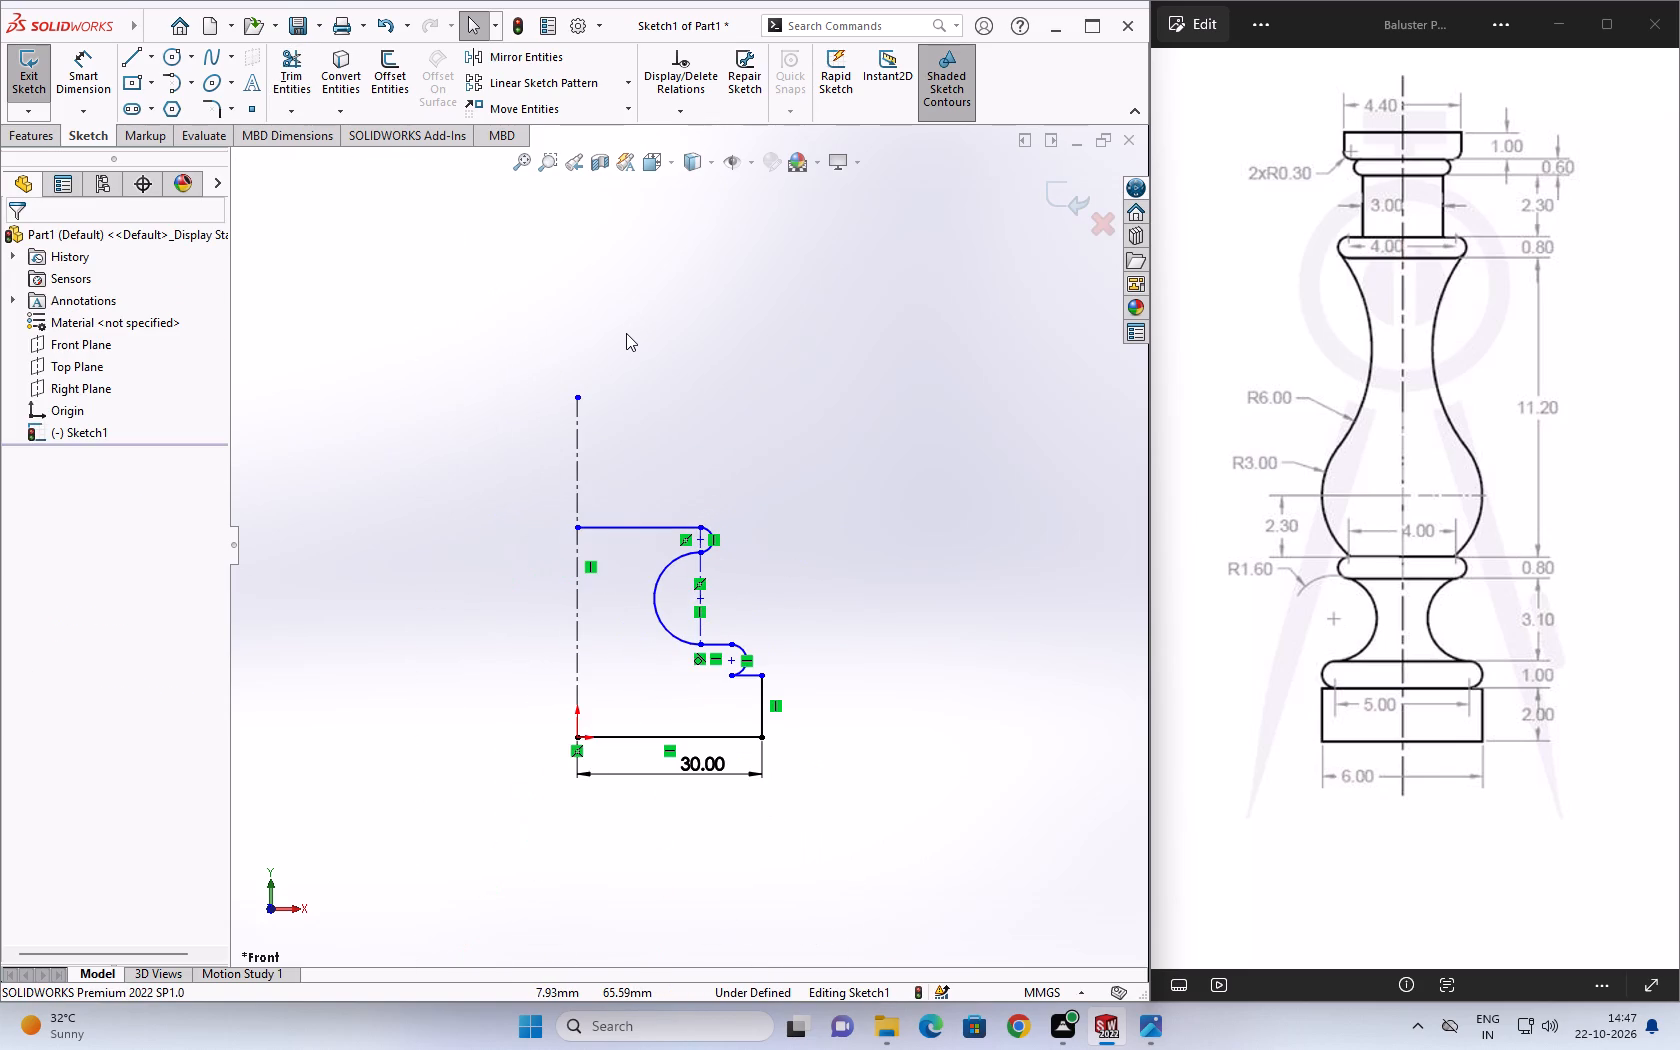
{"action": "scroll", "coordinate": [622, 353], "scroll_direction": "down", "scroll_amount": 1}
{"action": "middle_click_drag", "start_coordinate": [624, 358], "coordinate": [645, 447]}
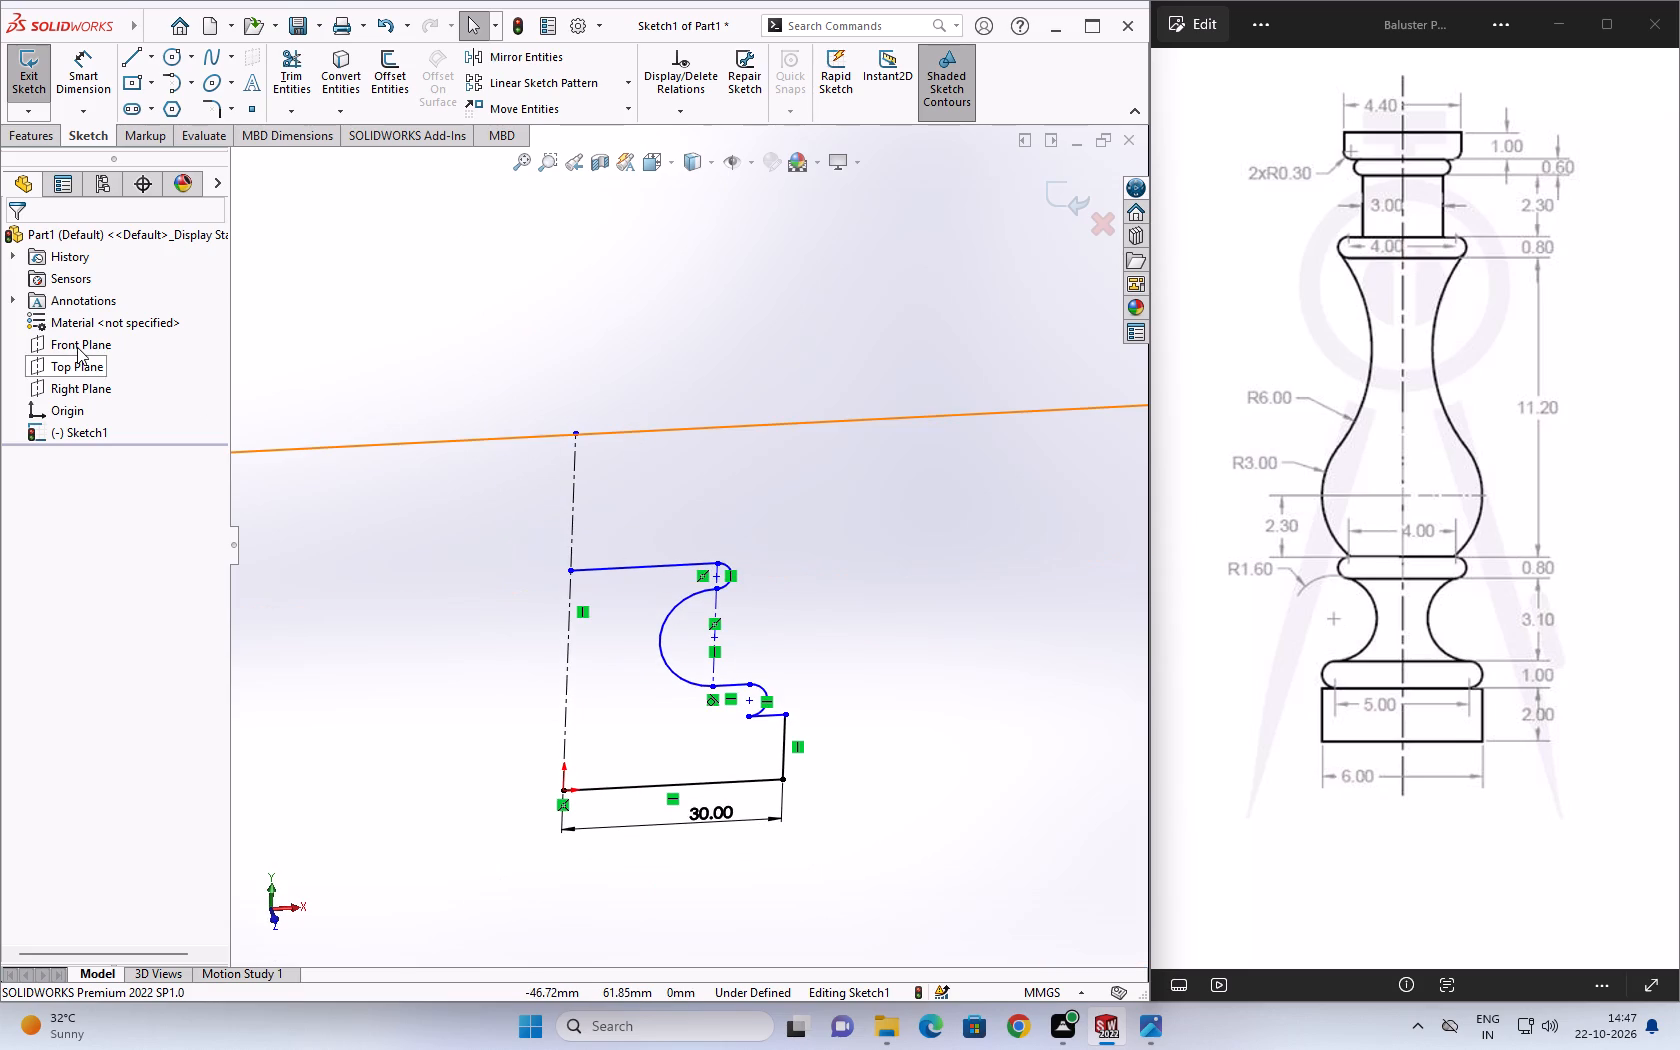
{"action": "left_click", "coordinate": [77, 347]}
{"action": "left_click", "coordinate": [185, 314]}
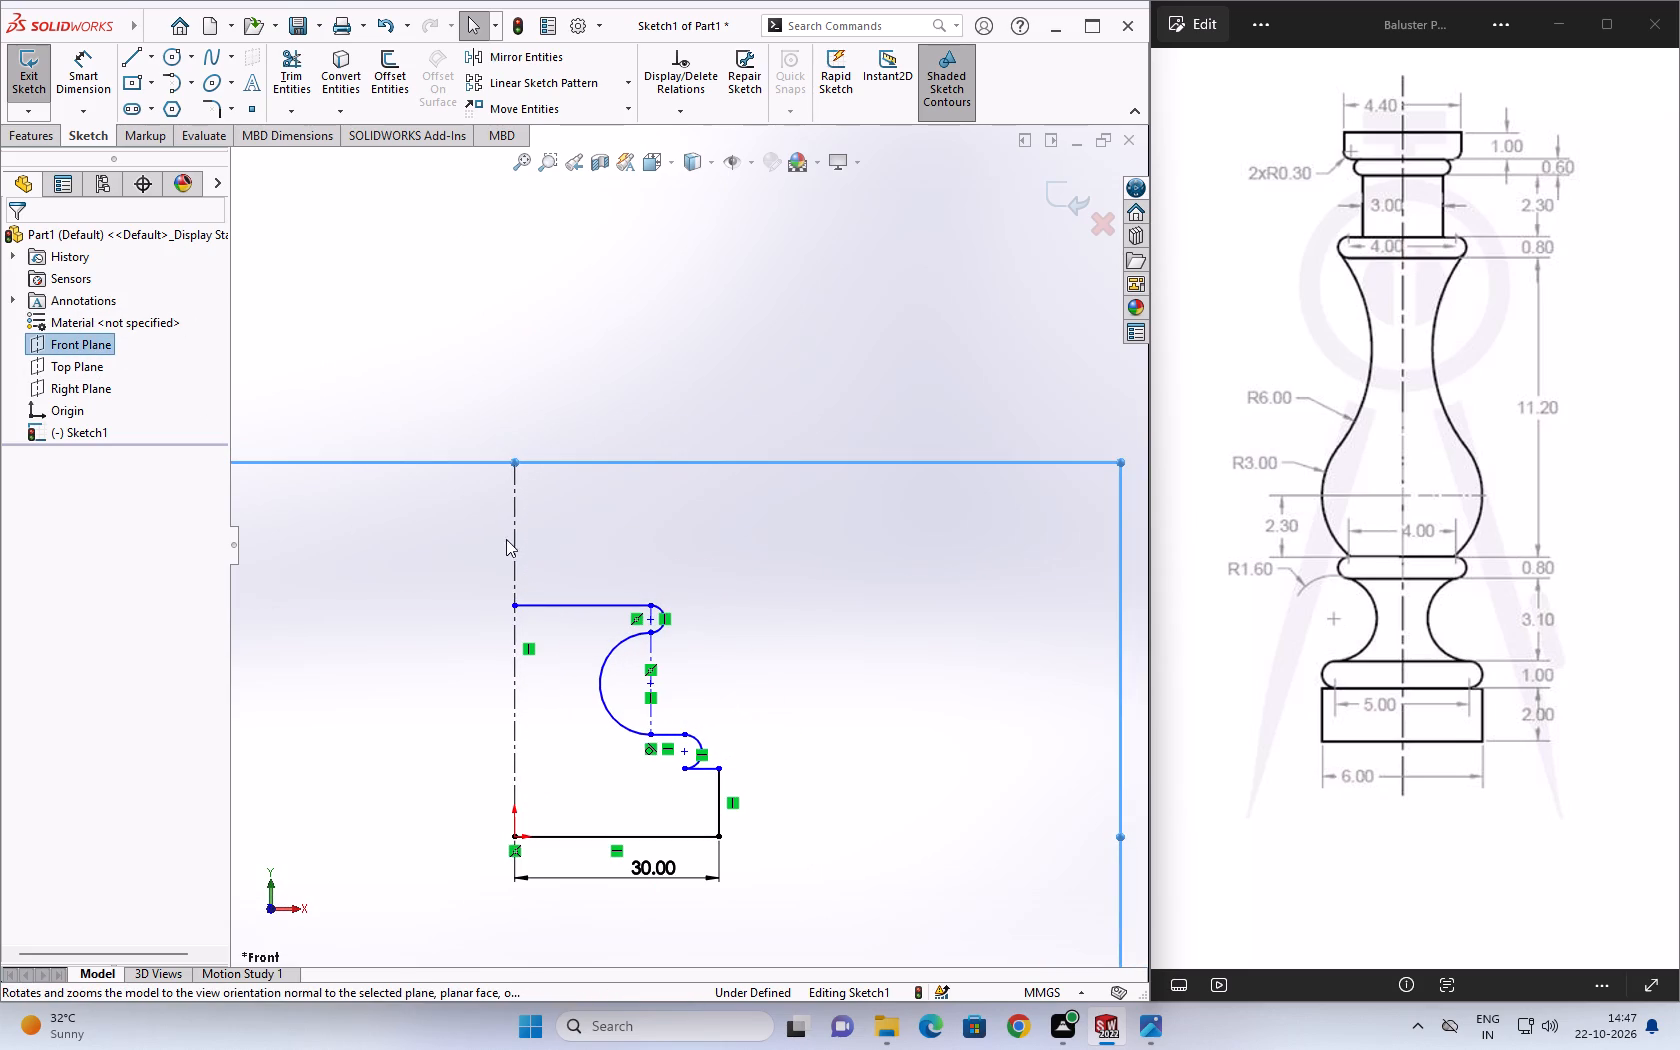
{"action": "key", "text": "Escape"}
{"action": "left_click", "coordinate": [516, 549]}
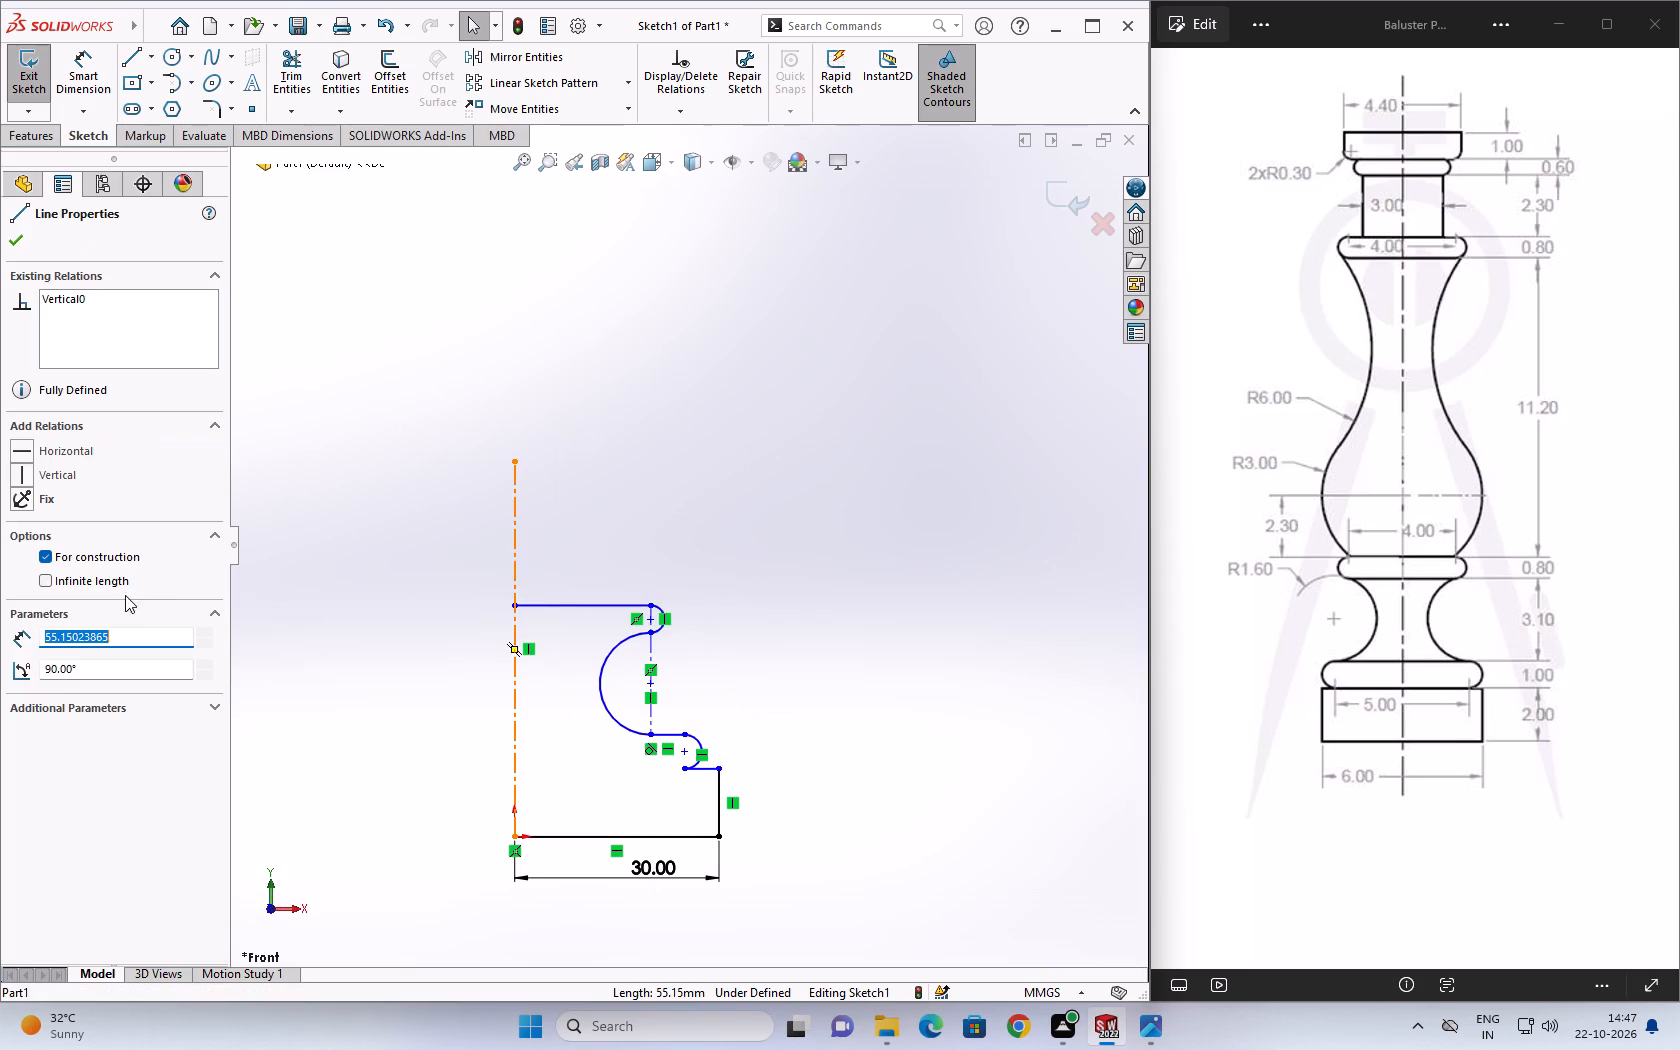
{"action": "type", "text": "1000"}
{"action": "key", "text": "Return"}
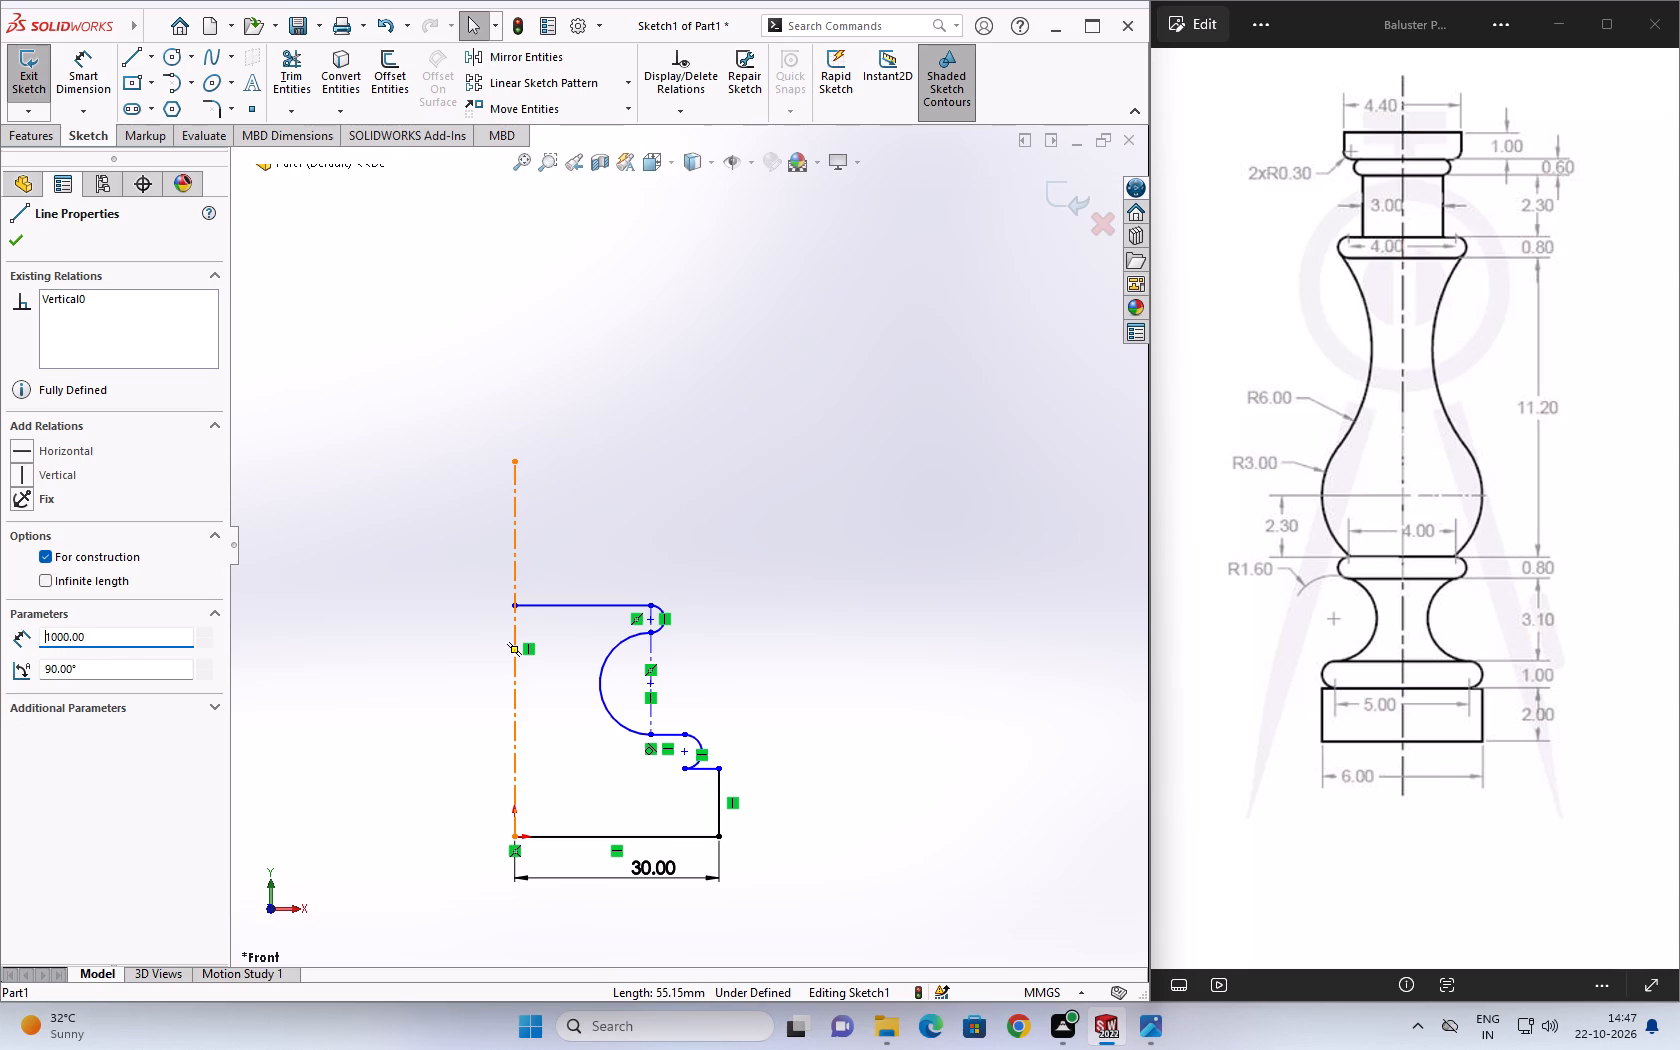
{"action": "key", "text": "Escape"}
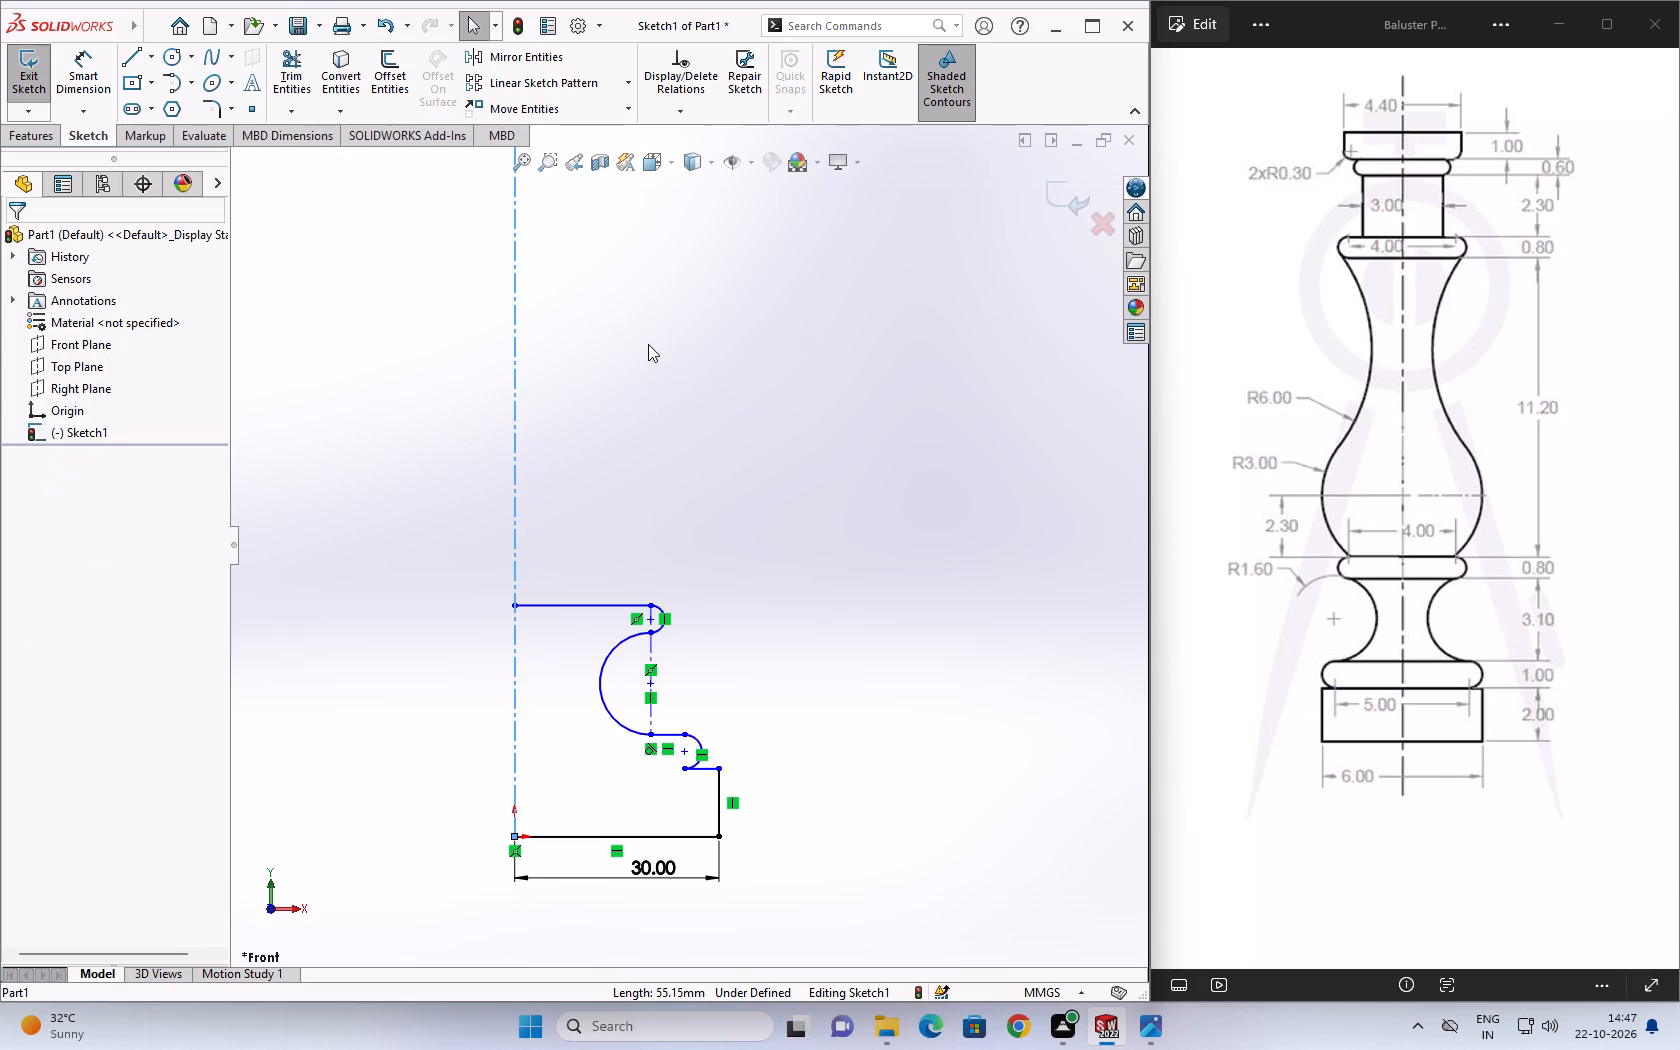
Draw a vertical line along the centerline, upward from the inner end of the top horizontal line, and set its length to 50 mm.
{"action": "scroll", "coordinate": [648, 344], "scroll_direction": "down", "scroll_amount": 3}
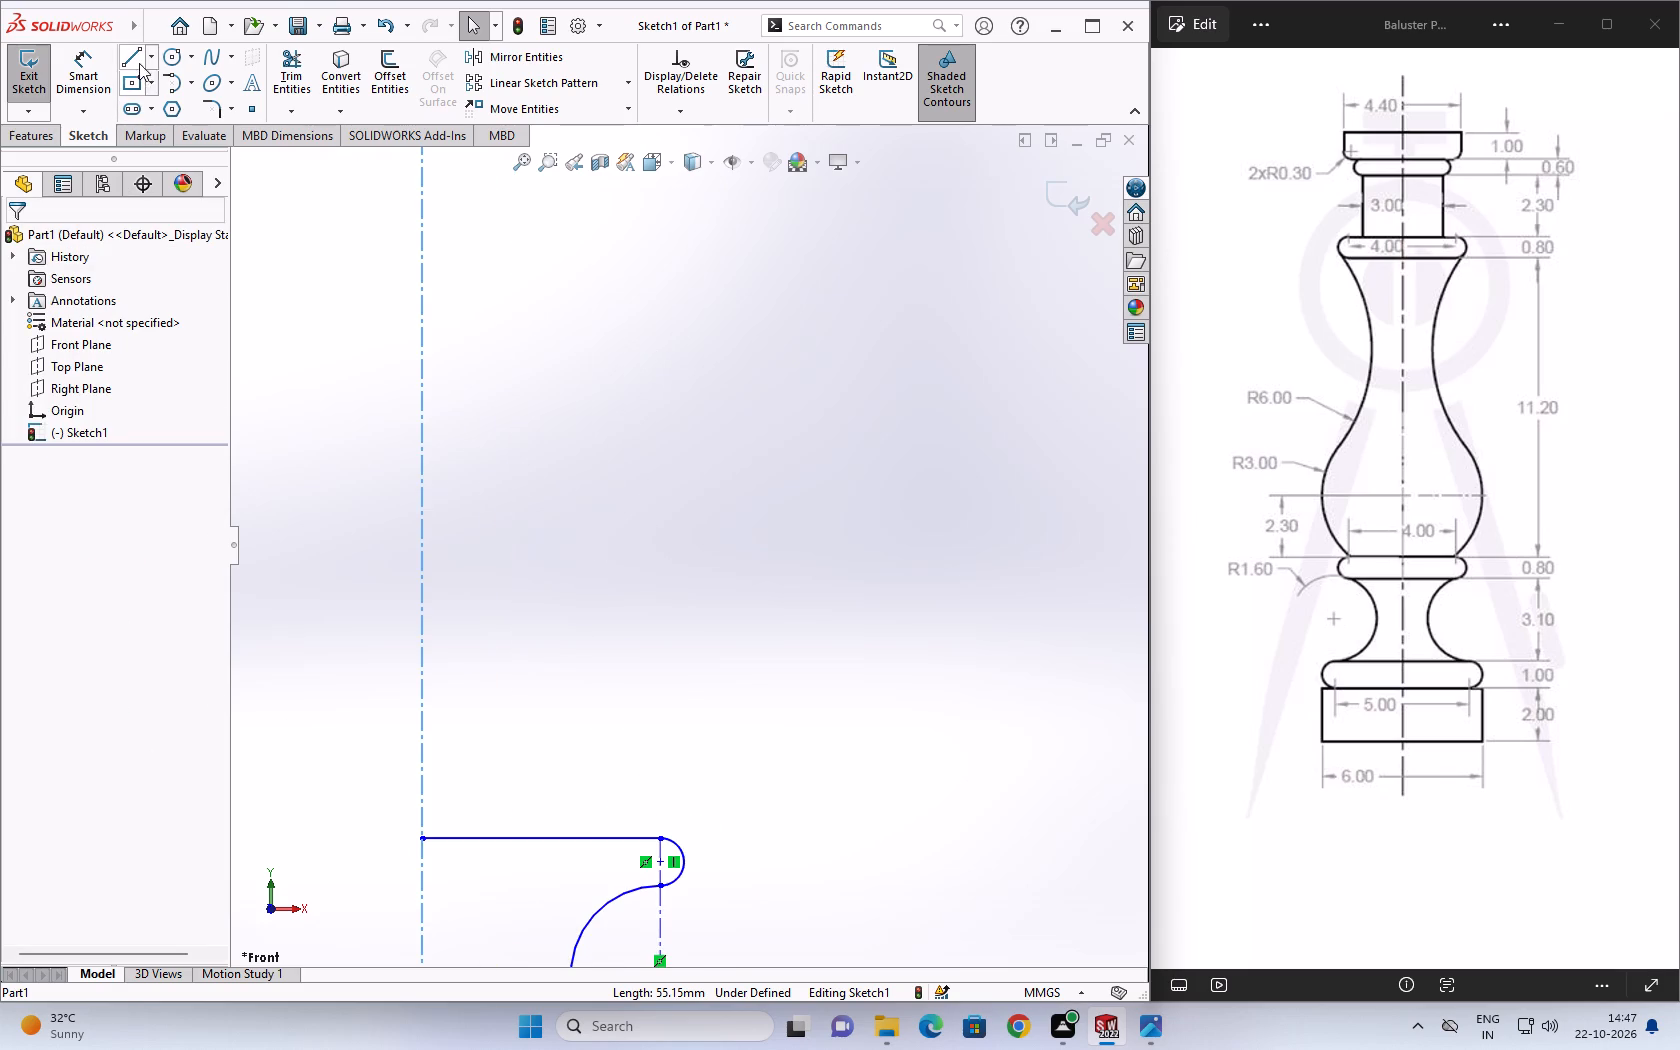
{"action": "left_click", "coordinate": [134, 58]}
{"action": "left_click", "coordinate": [421, 842]}
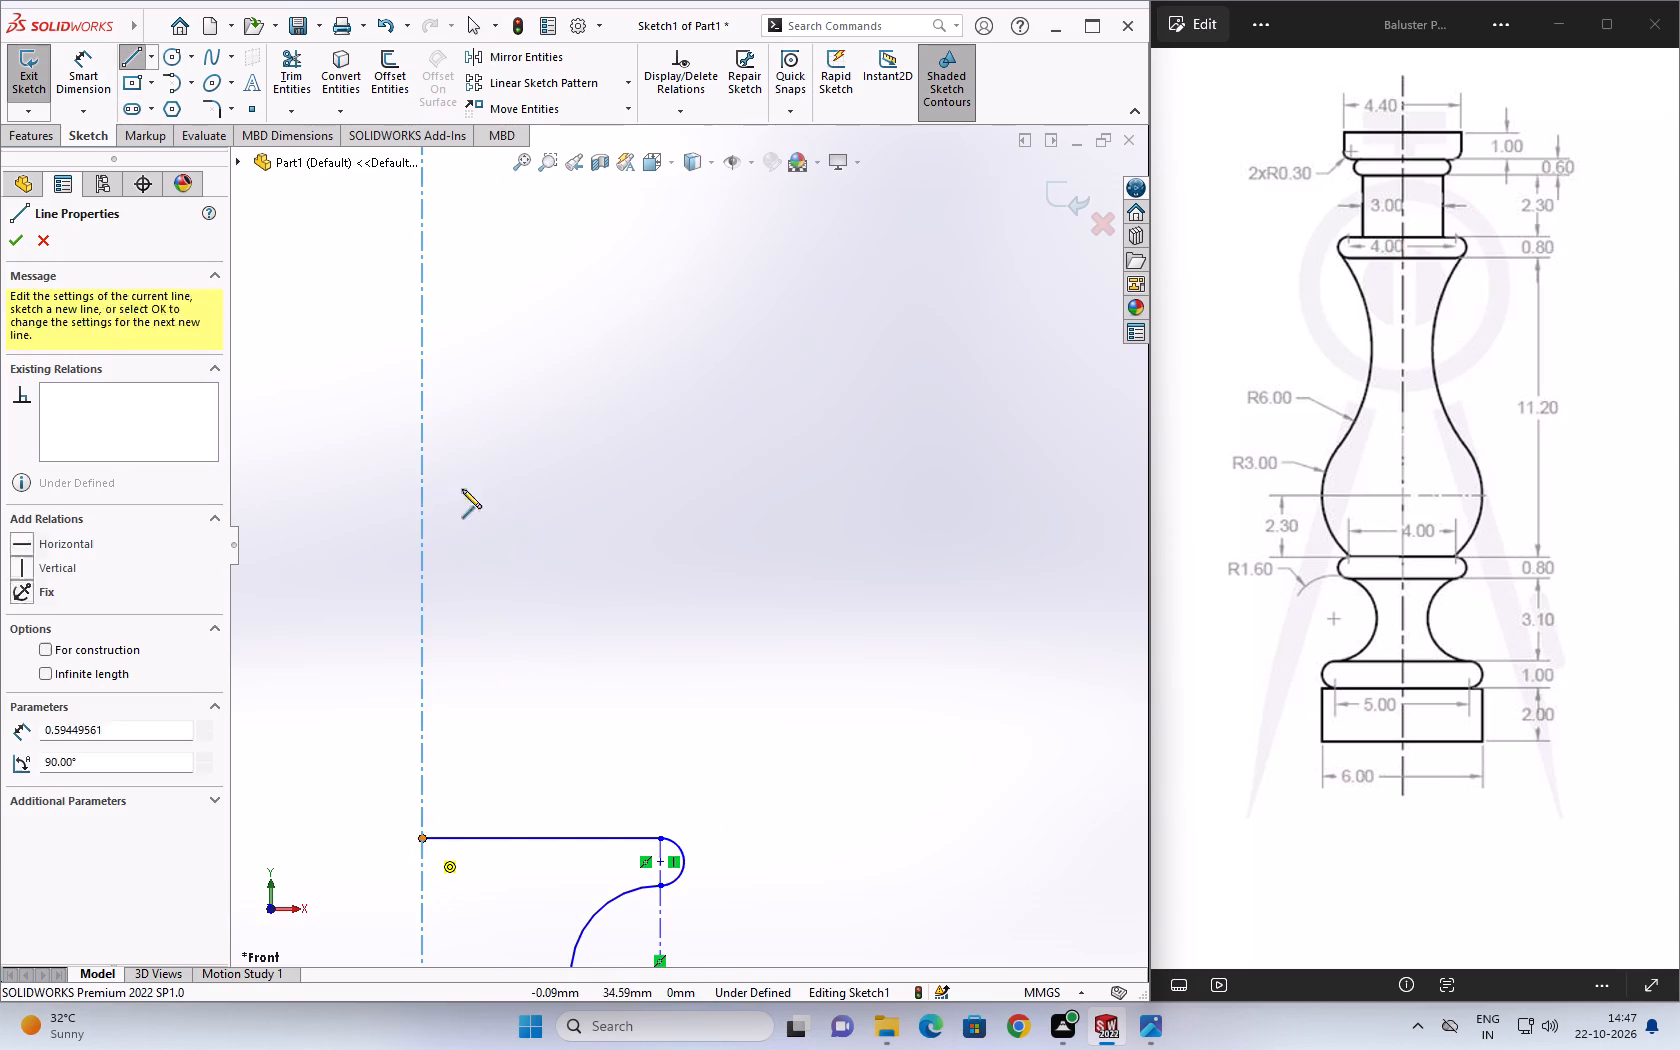
{"action": "left_click", "coordinate": [424, 277]}
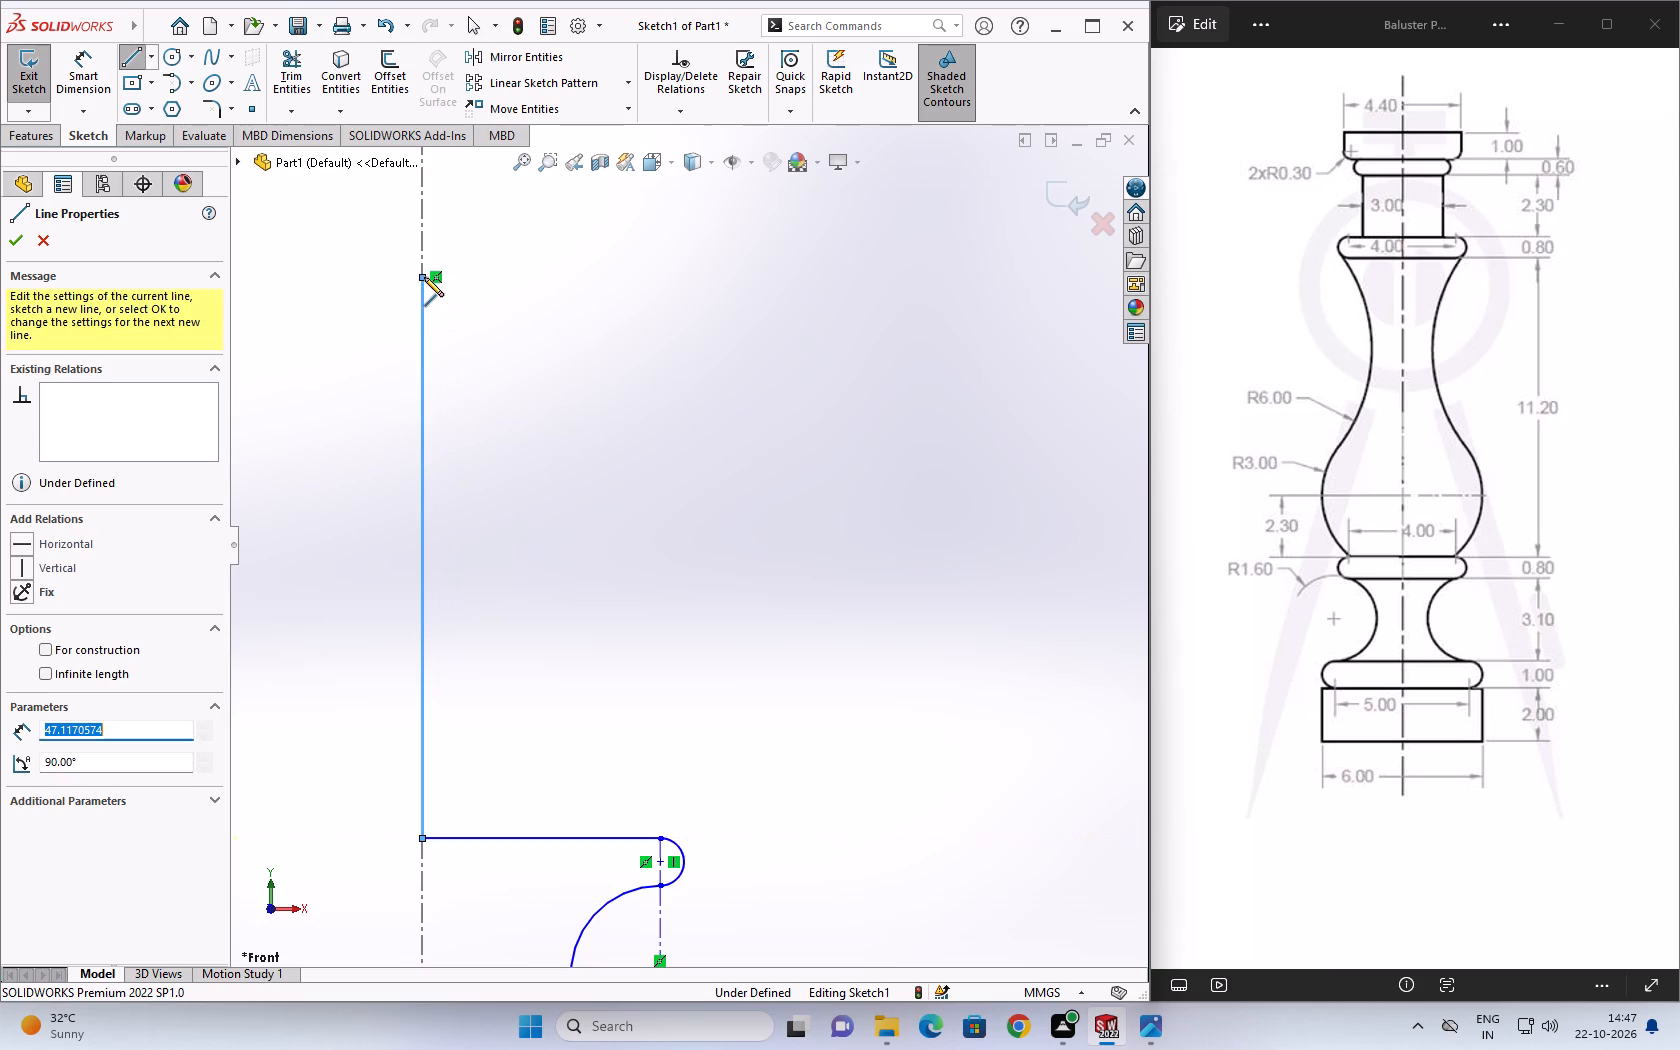
{"action": "type", "text": "50"}
{"action": "key", "text": "Return"}
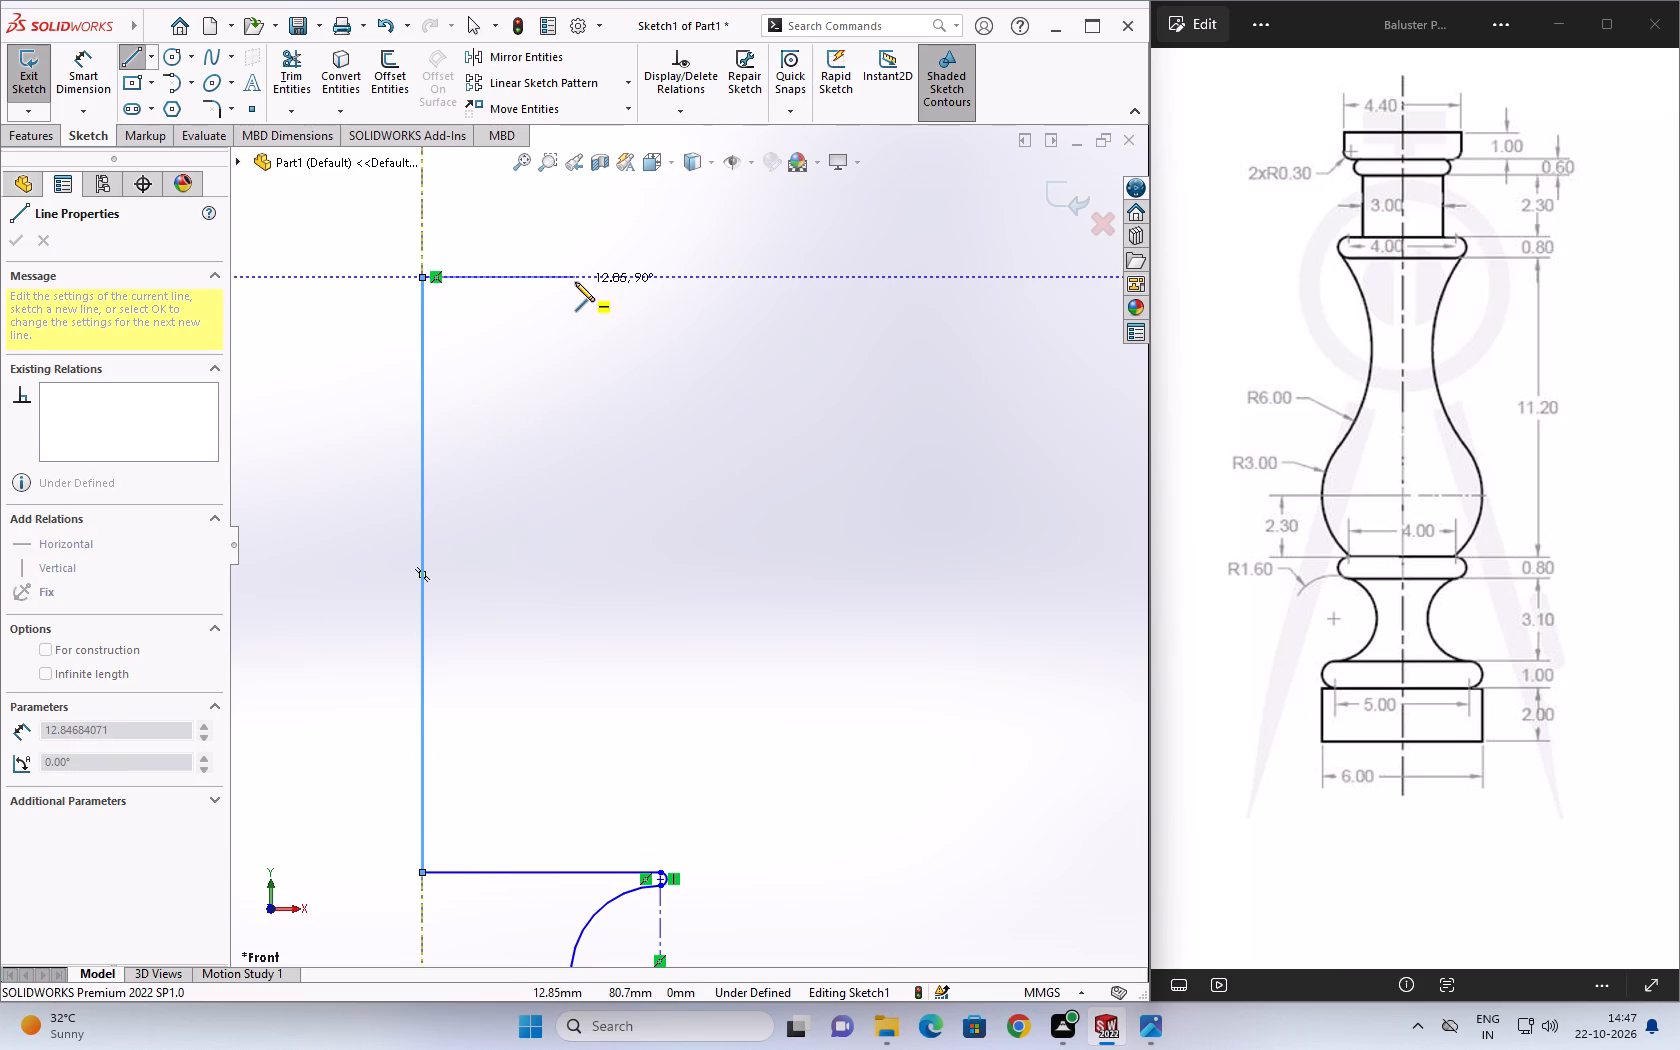
{"action": "key", "text": "Escape"}
{"action": "key", "text": "Escape"}
{"action": "key", "text": "Escape"}
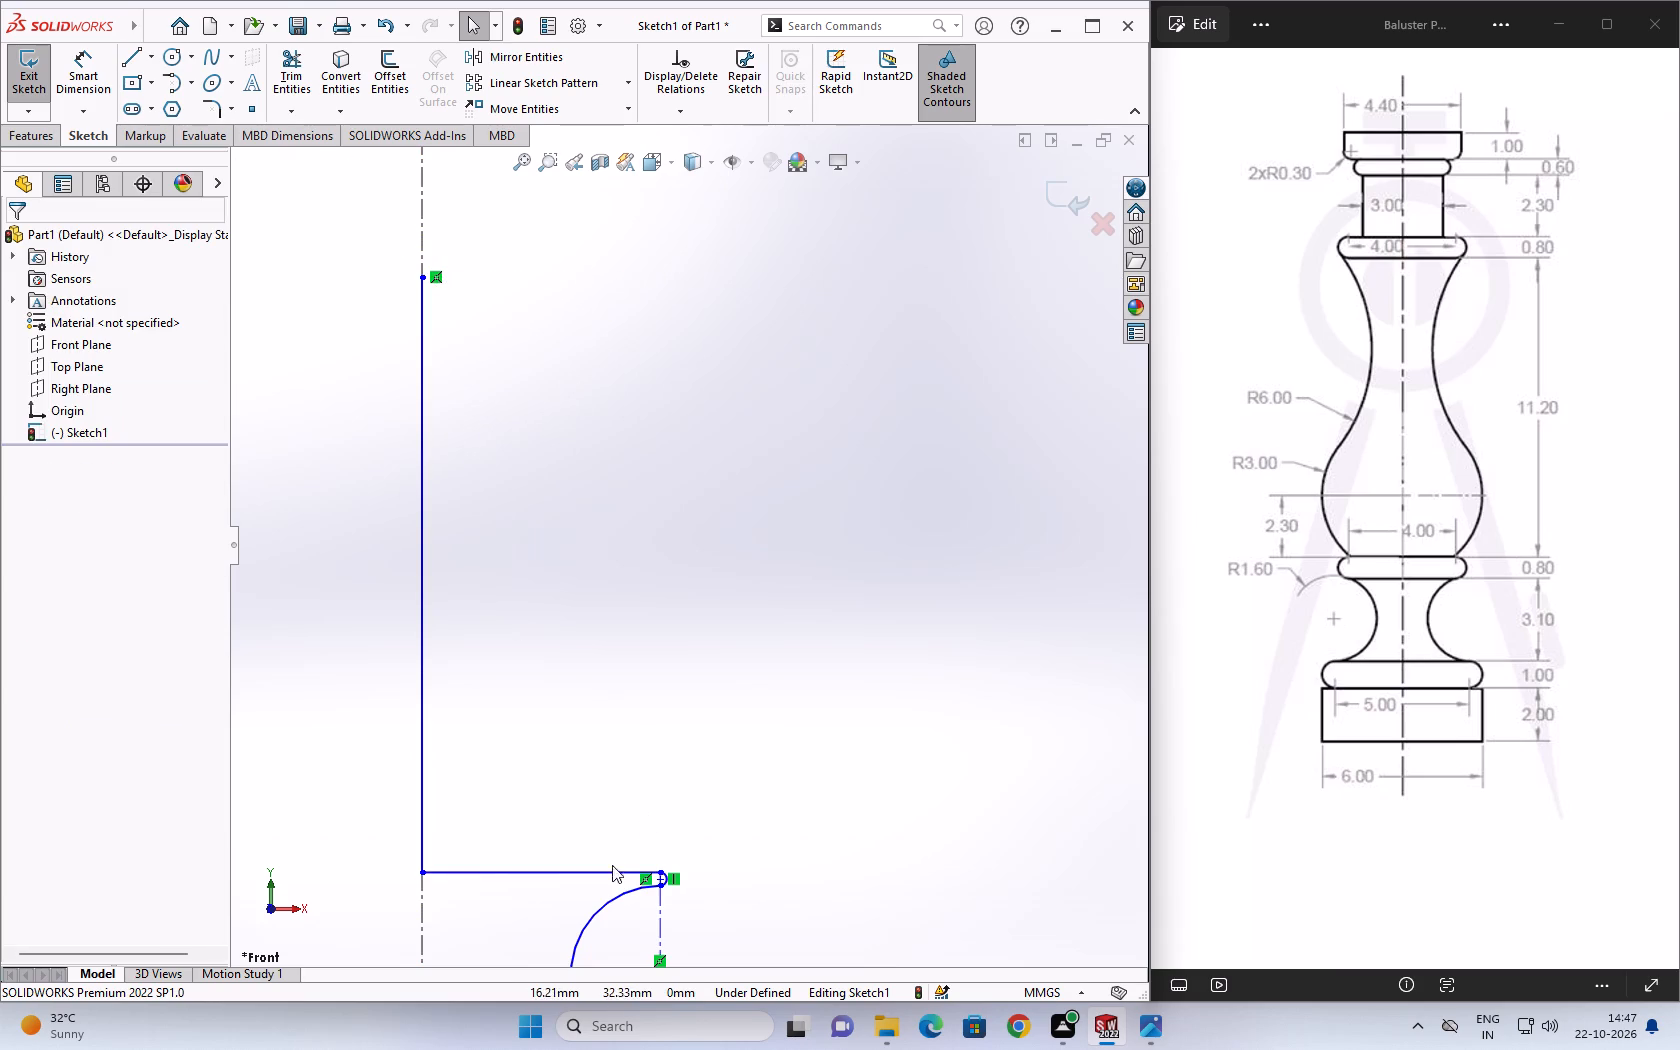
Undo the 50 mm vertical line and the main centerline's 1000 mm length change.
{"action": "scroll", "coordinate": [660, 821], "scroll_direction": "down", "scroll_amount": 2}
{"action": "scroll", "coordinate": [615, 845], "scroll_direction": "up", "scroll_amount": 4}
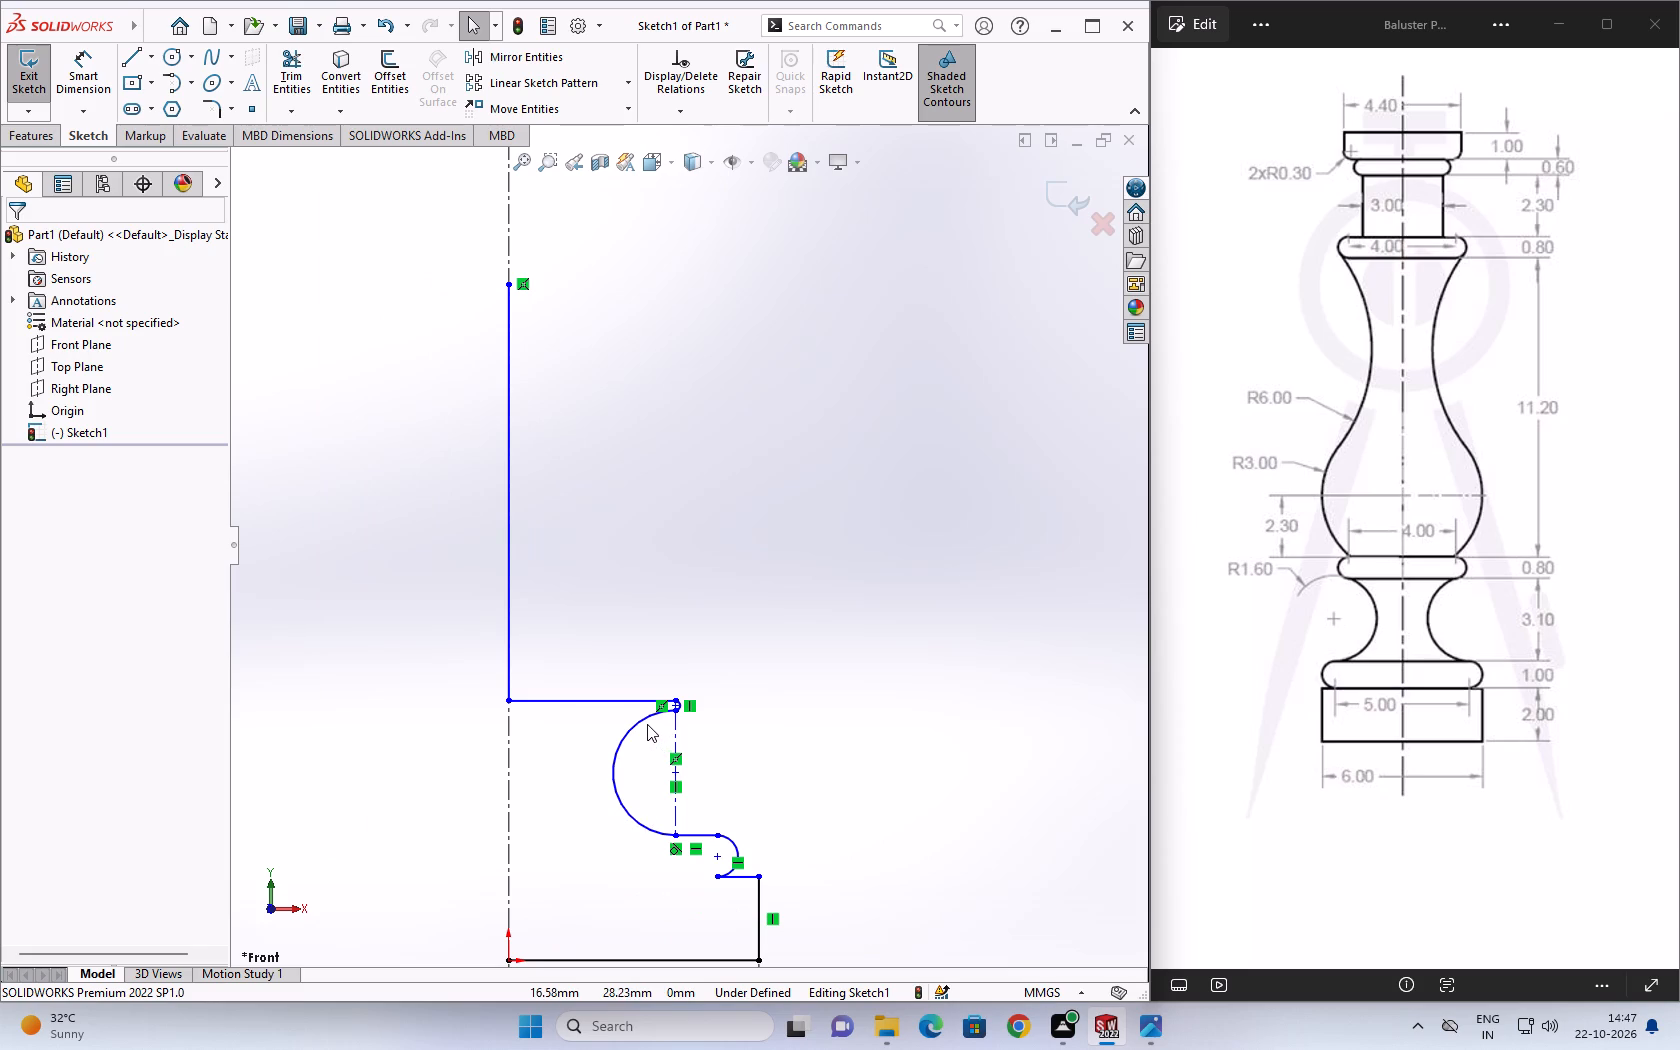
{"action": "scroll", "coordinate": [647, 723], "scroll_direction": "down", "scroll_amount": 5}
{"action": "scroll", "coordinate": [561, 665], "scroll_direction": "up", "scroll_amount": 5}
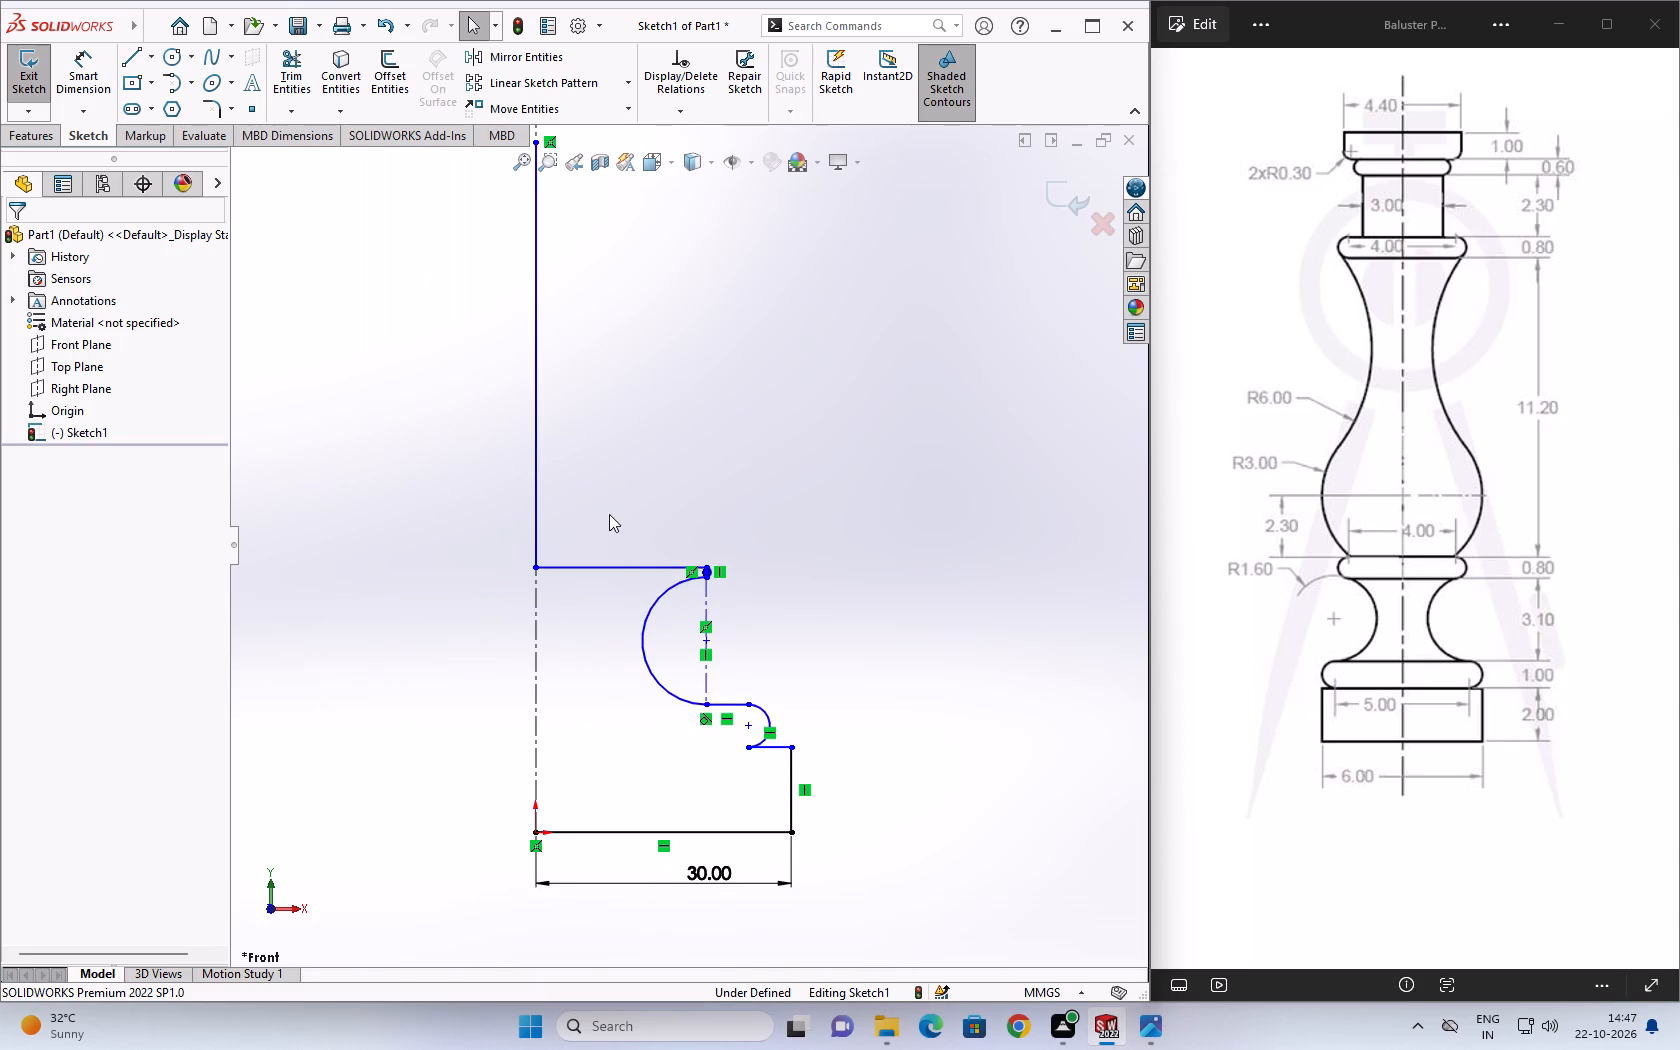
{"action": "scroll", "coordinate": [605, 517], "scroll_direction": "down", "scroll_amount": 1}
{"action": "left_click", "coordinate": [611, 580]}
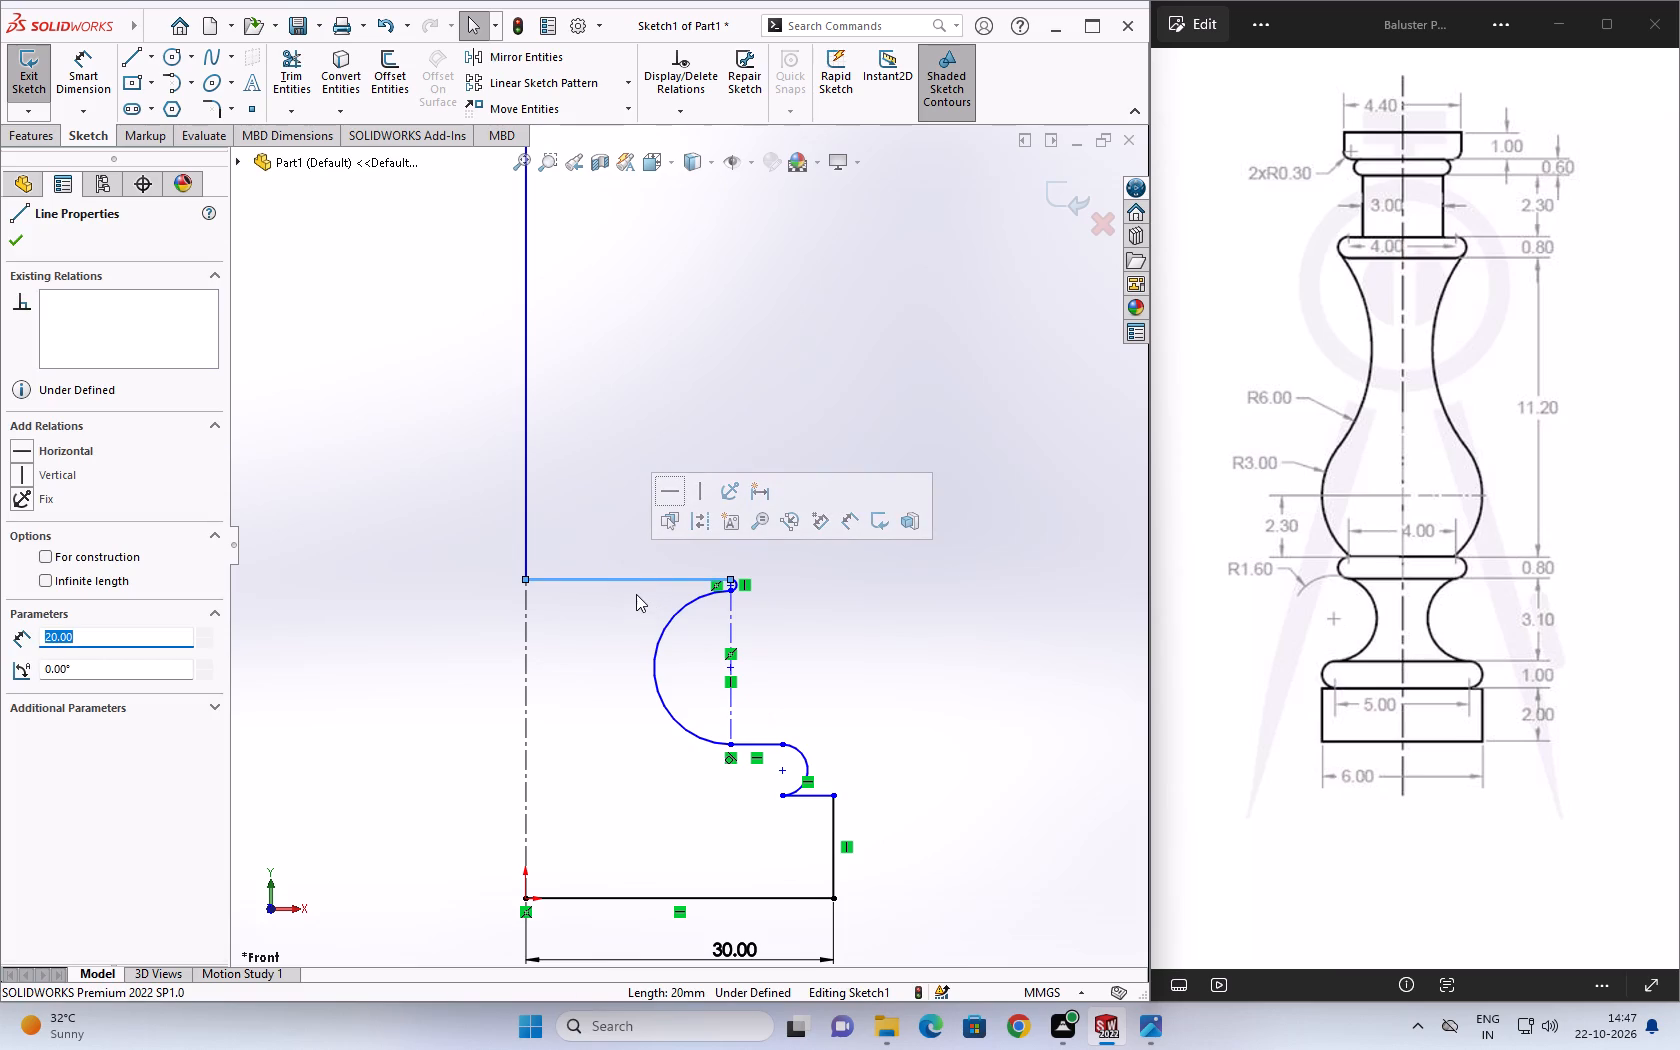
{"action": "key", "text": "Escape"}
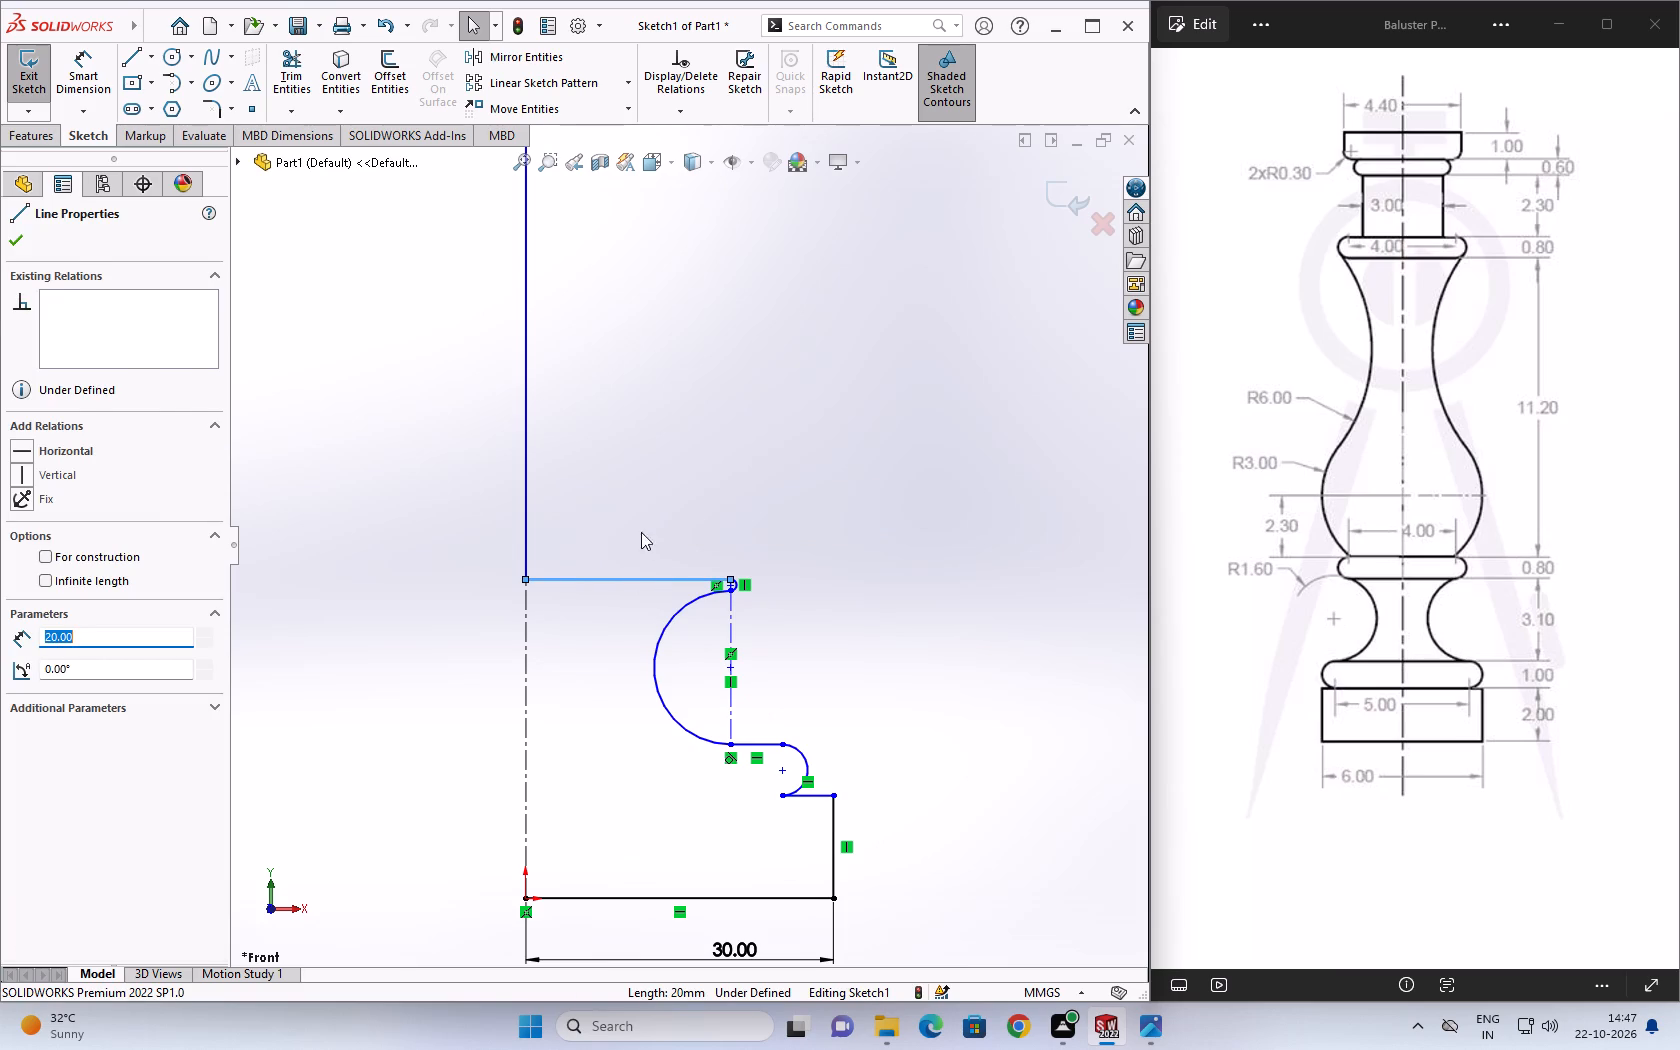
{"action": "key", "text": "Escape"}
{"action": "key", "text": "Escape"}
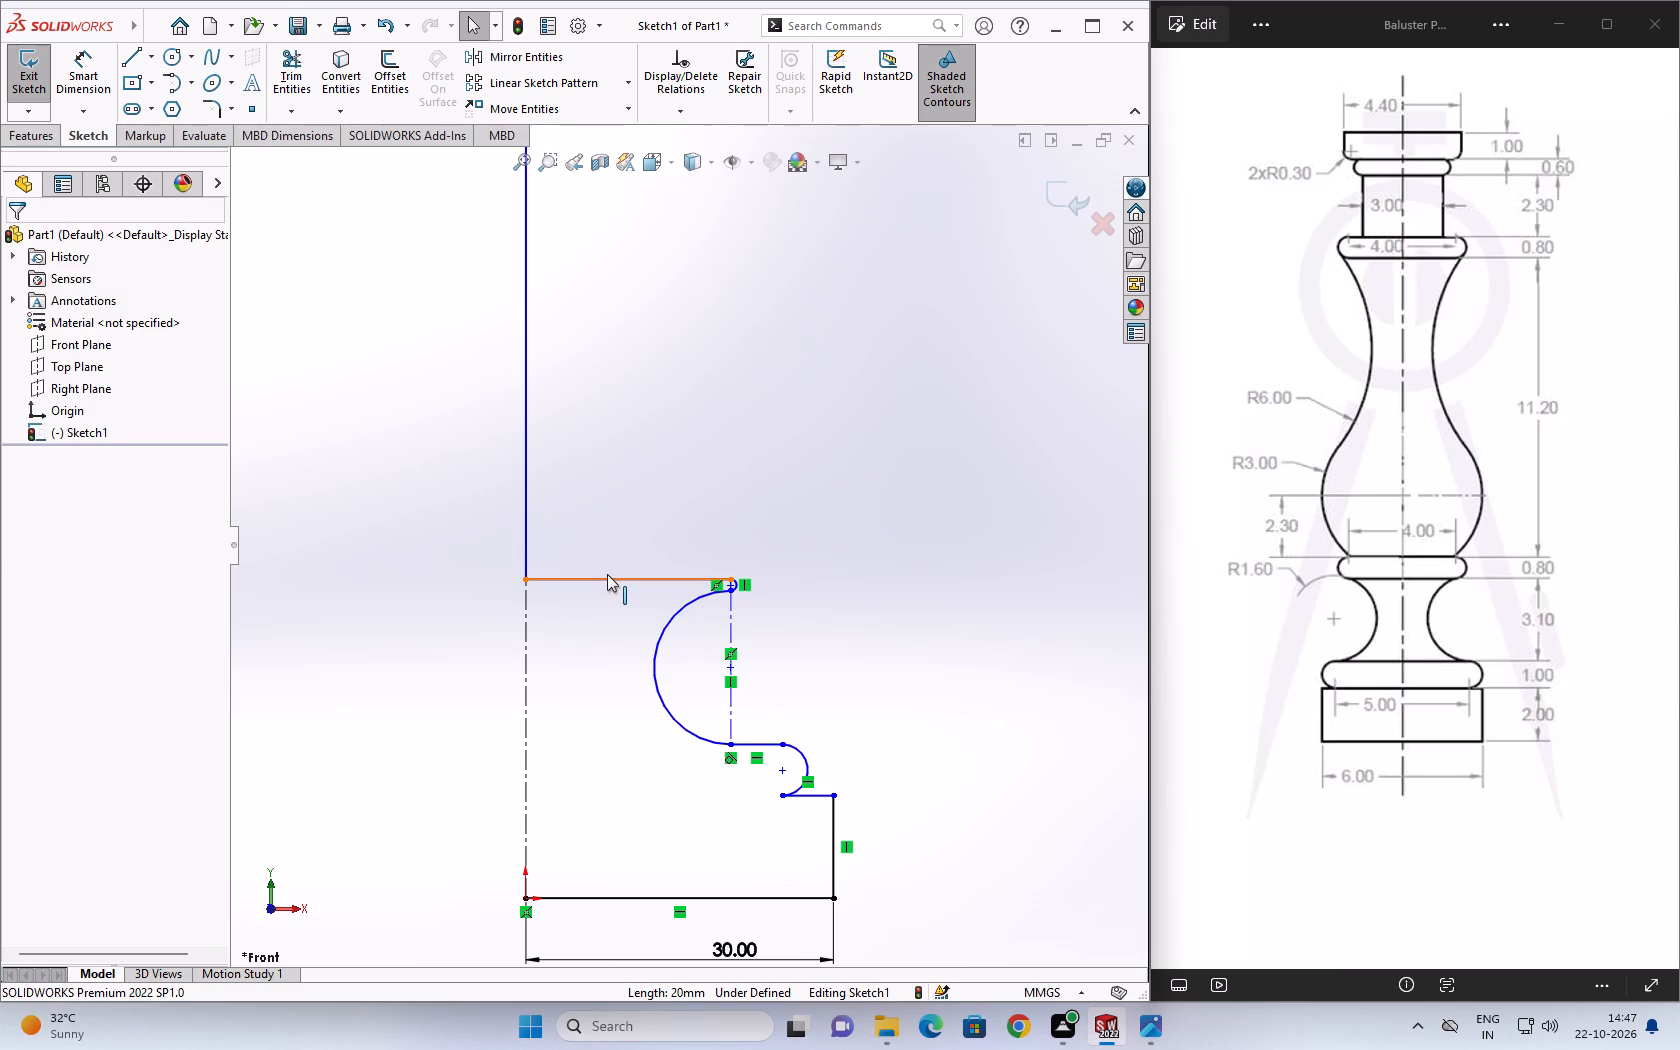
{"action": "key", "text": "ctrl+z"}
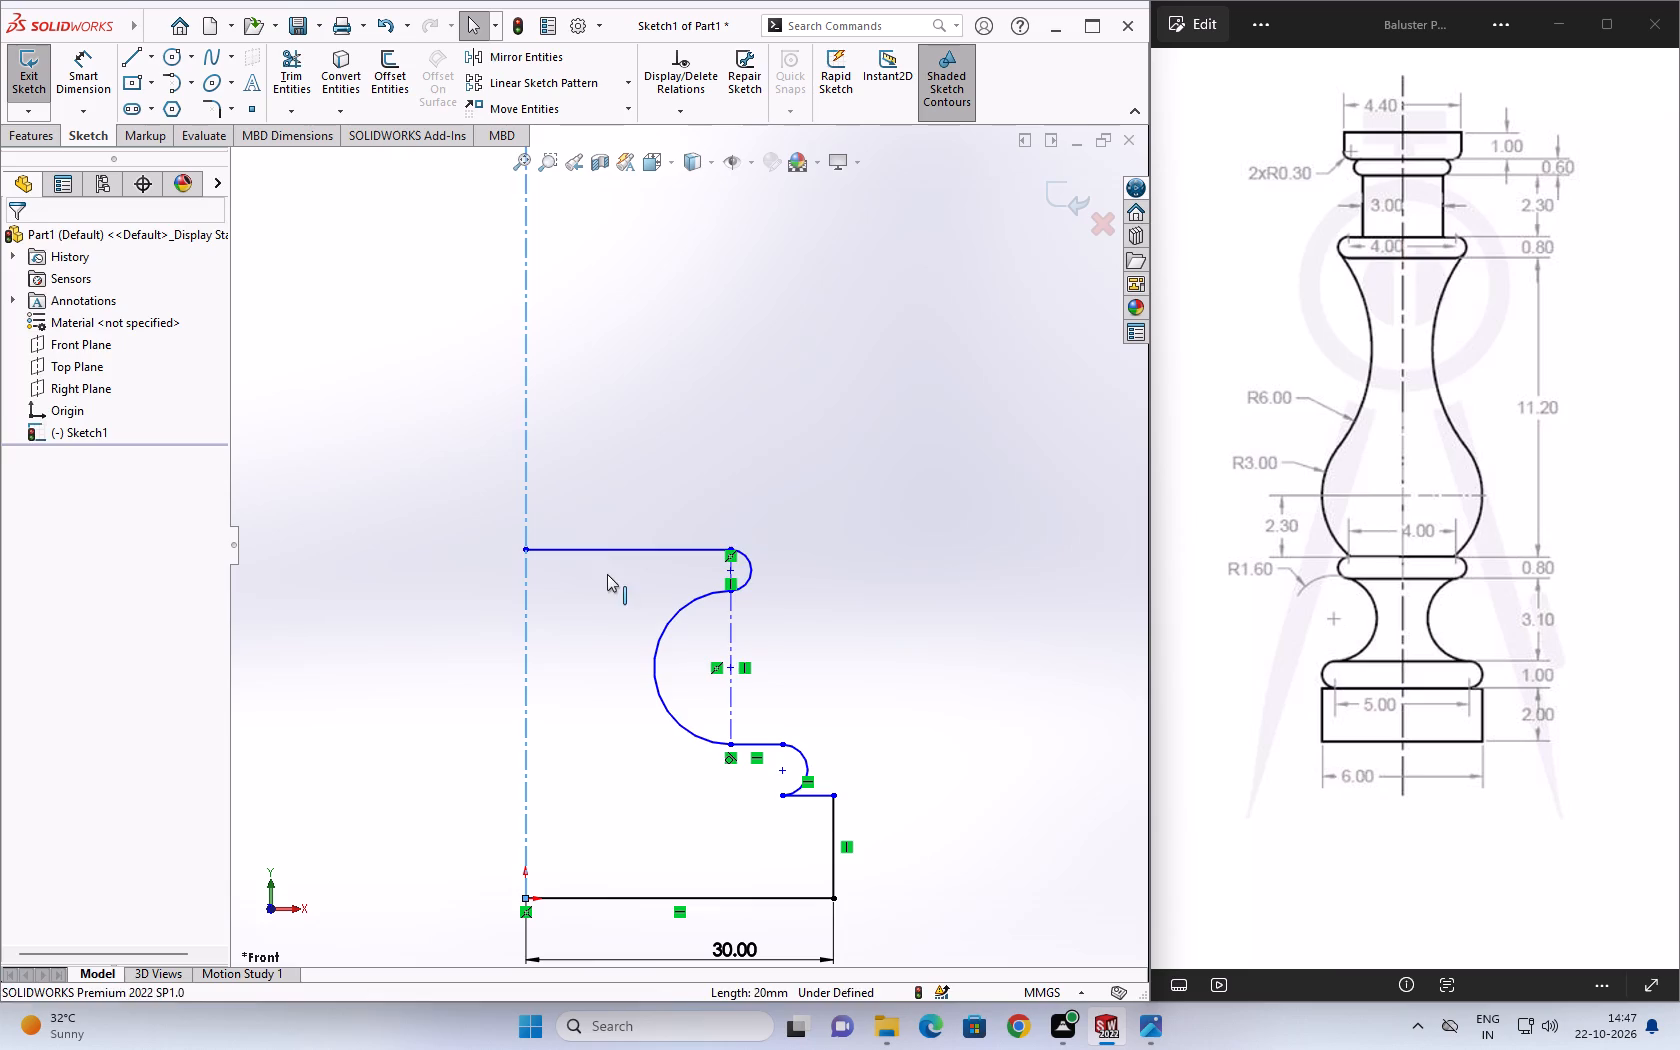
{"action": "key", "text": "ctrl+z"}
{"action": "key", "text": "Escape"}
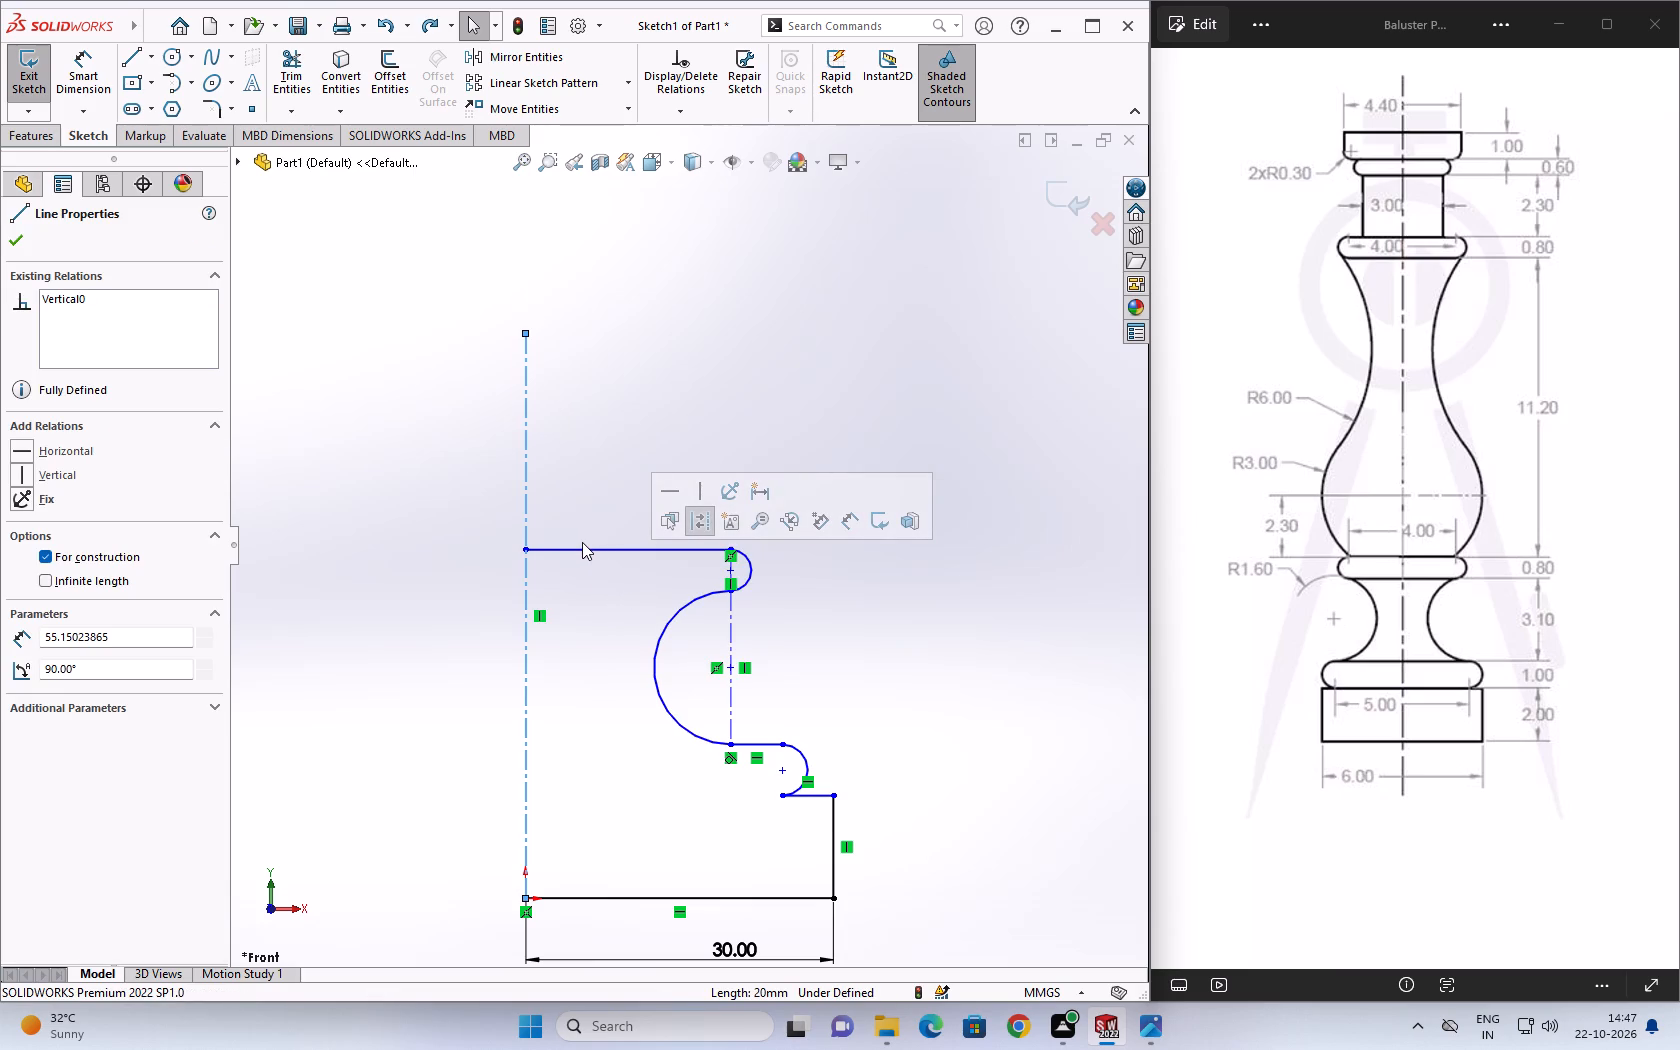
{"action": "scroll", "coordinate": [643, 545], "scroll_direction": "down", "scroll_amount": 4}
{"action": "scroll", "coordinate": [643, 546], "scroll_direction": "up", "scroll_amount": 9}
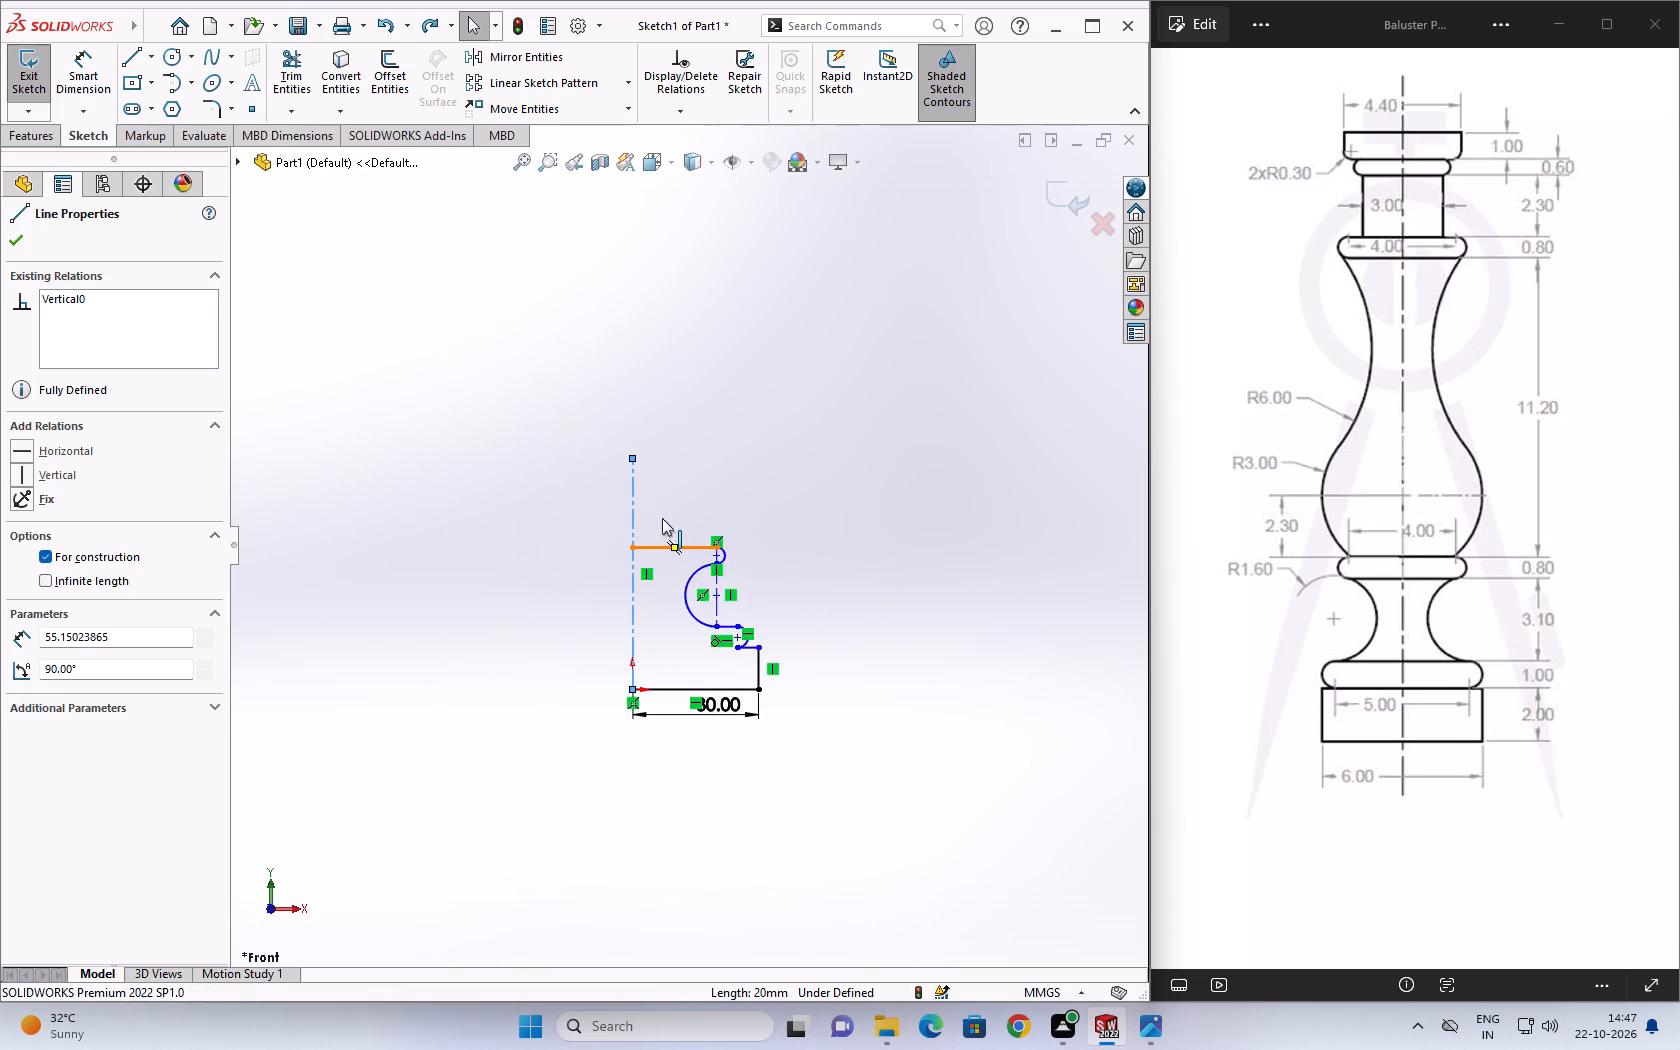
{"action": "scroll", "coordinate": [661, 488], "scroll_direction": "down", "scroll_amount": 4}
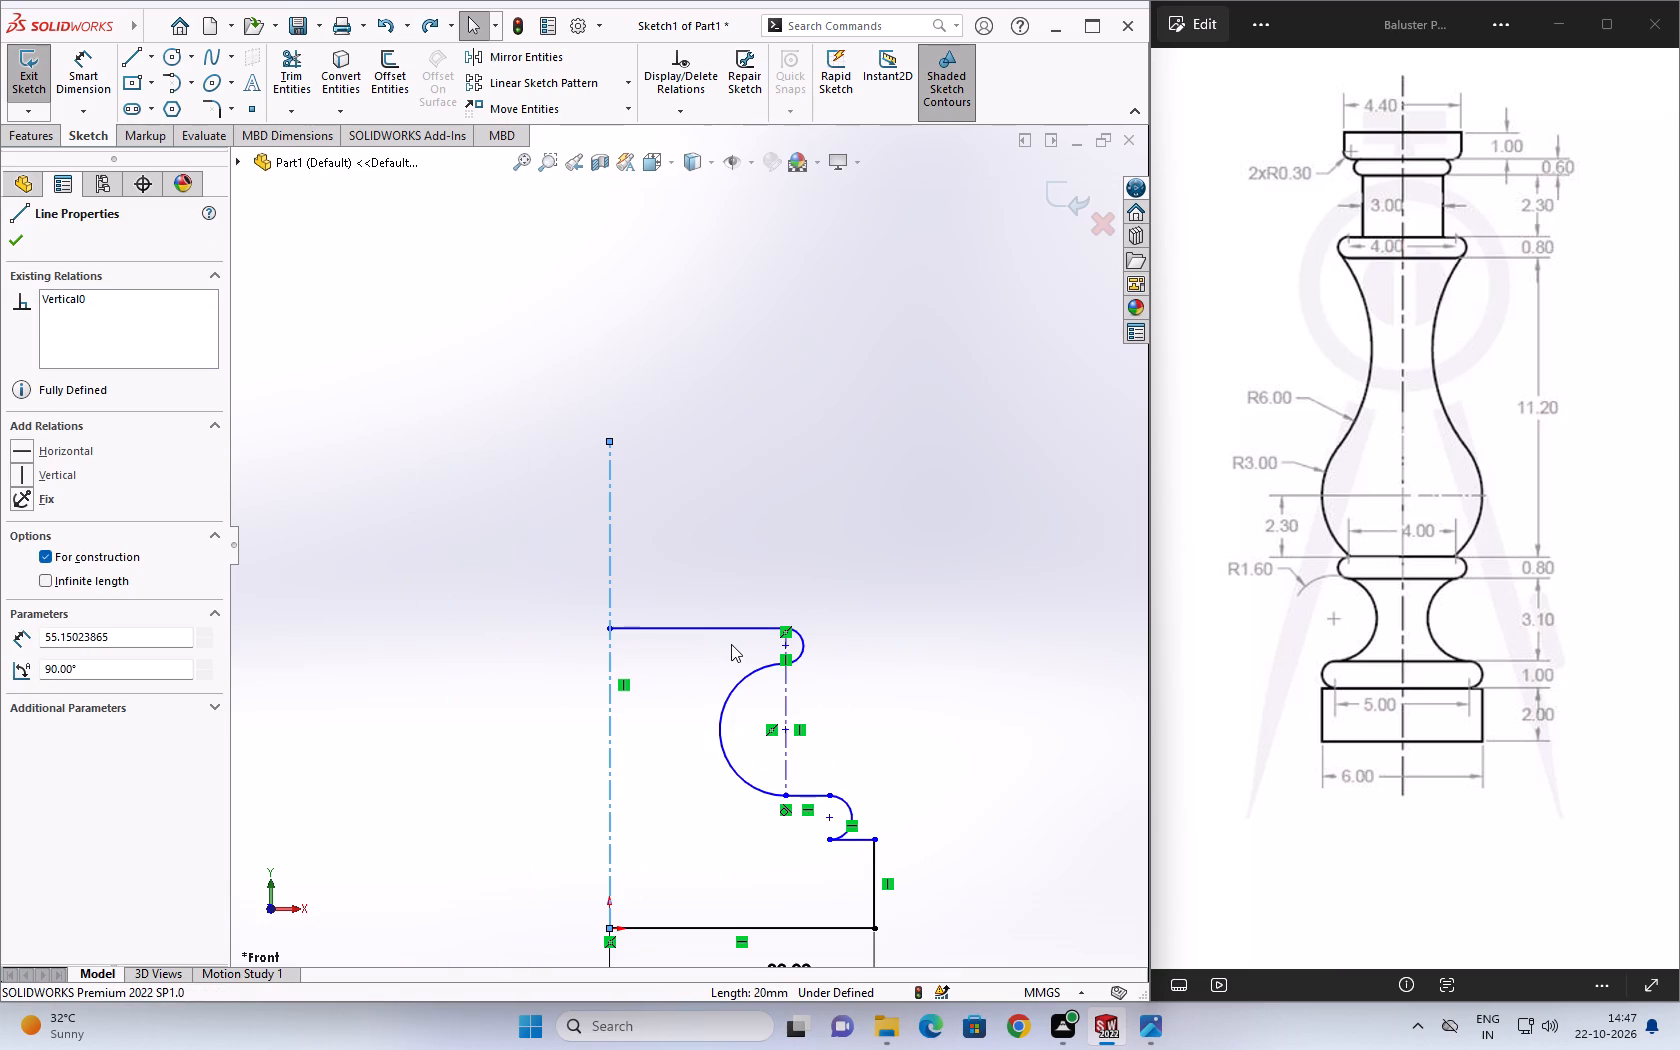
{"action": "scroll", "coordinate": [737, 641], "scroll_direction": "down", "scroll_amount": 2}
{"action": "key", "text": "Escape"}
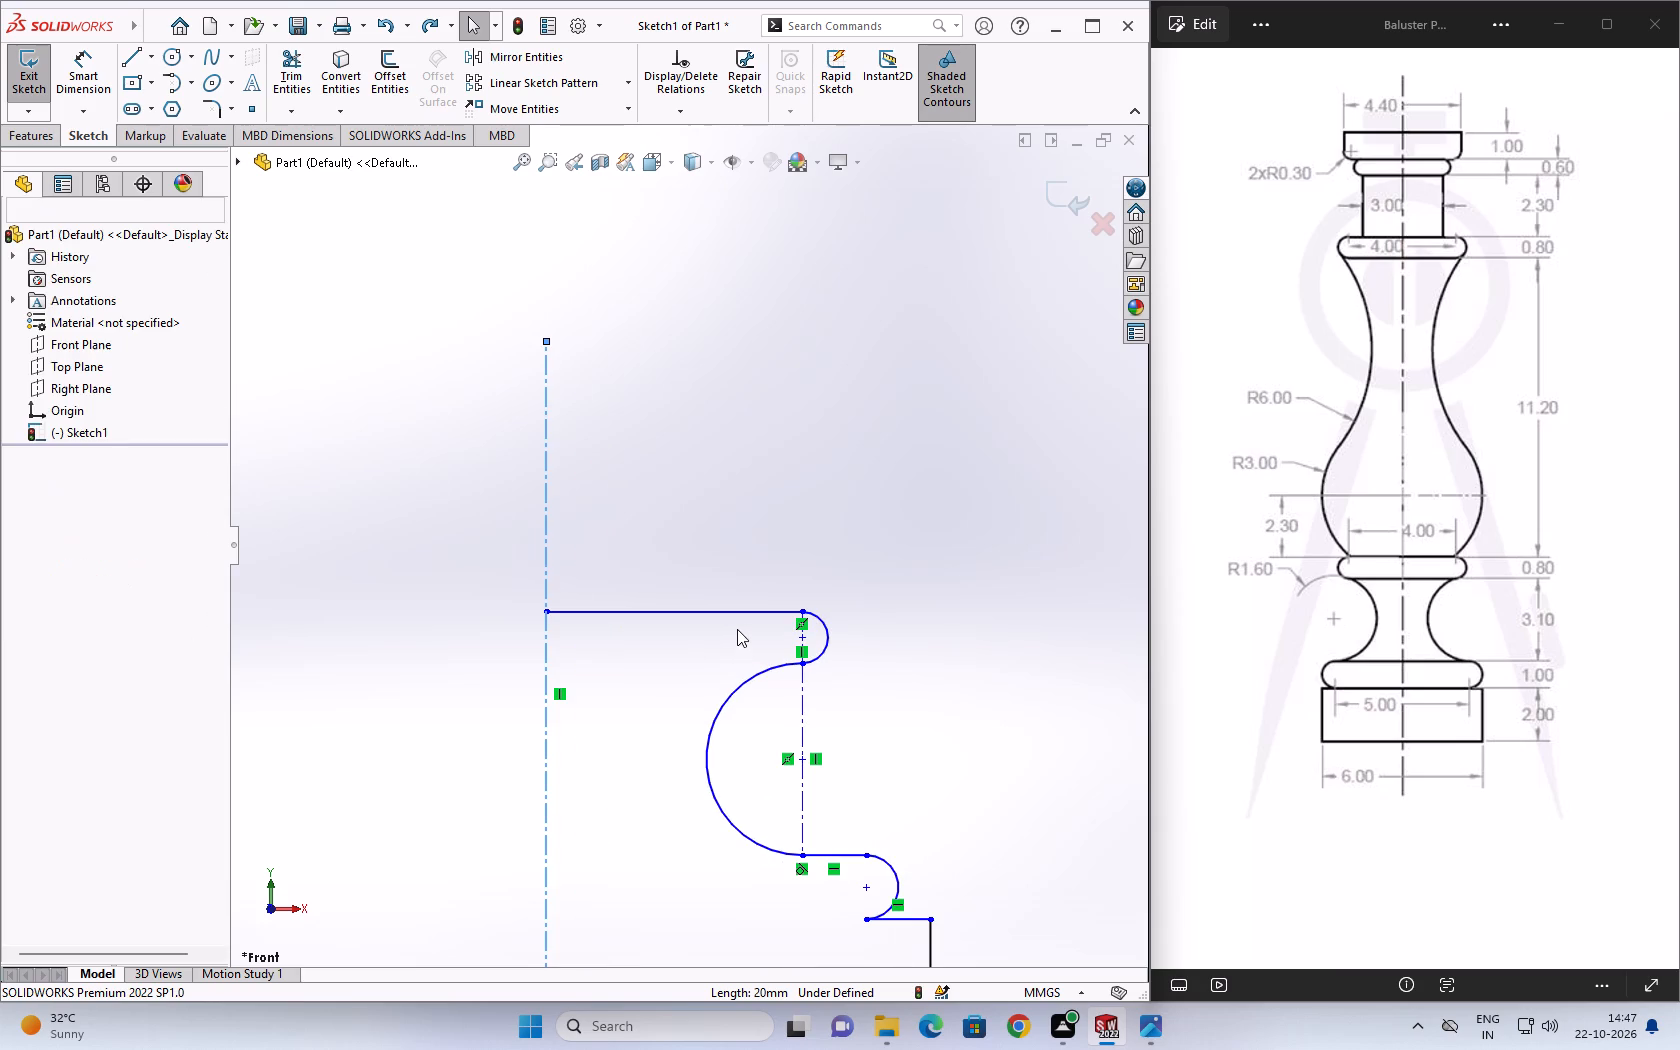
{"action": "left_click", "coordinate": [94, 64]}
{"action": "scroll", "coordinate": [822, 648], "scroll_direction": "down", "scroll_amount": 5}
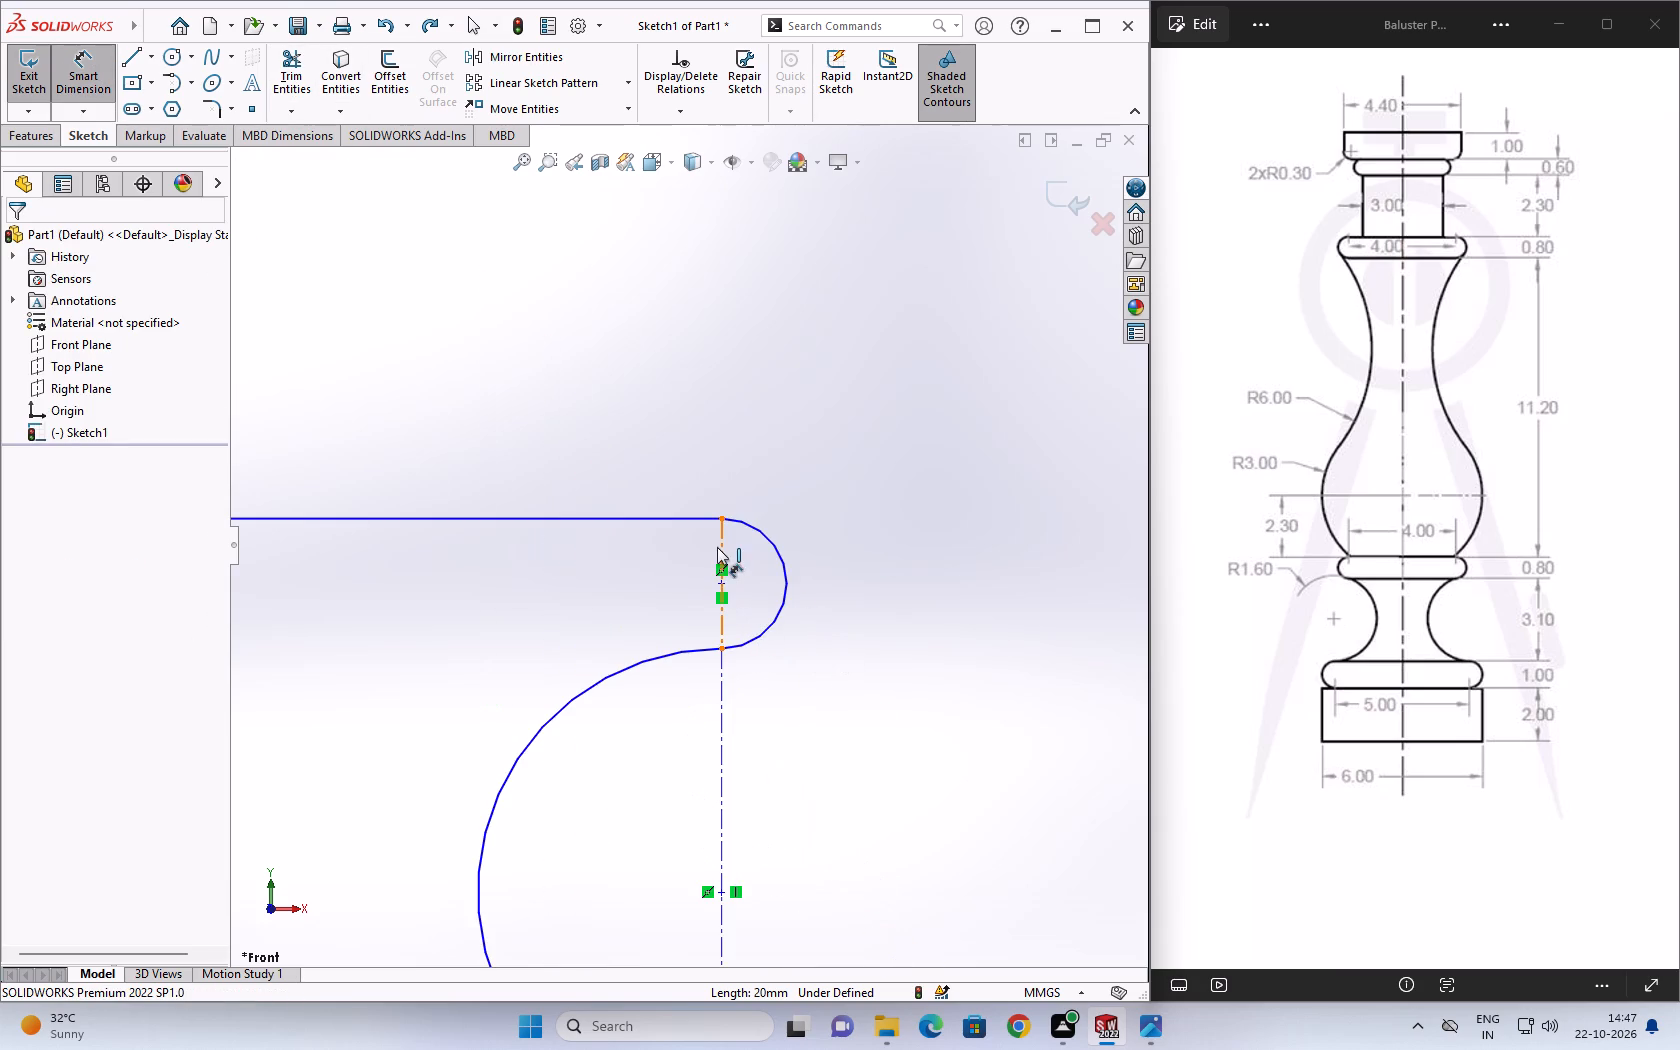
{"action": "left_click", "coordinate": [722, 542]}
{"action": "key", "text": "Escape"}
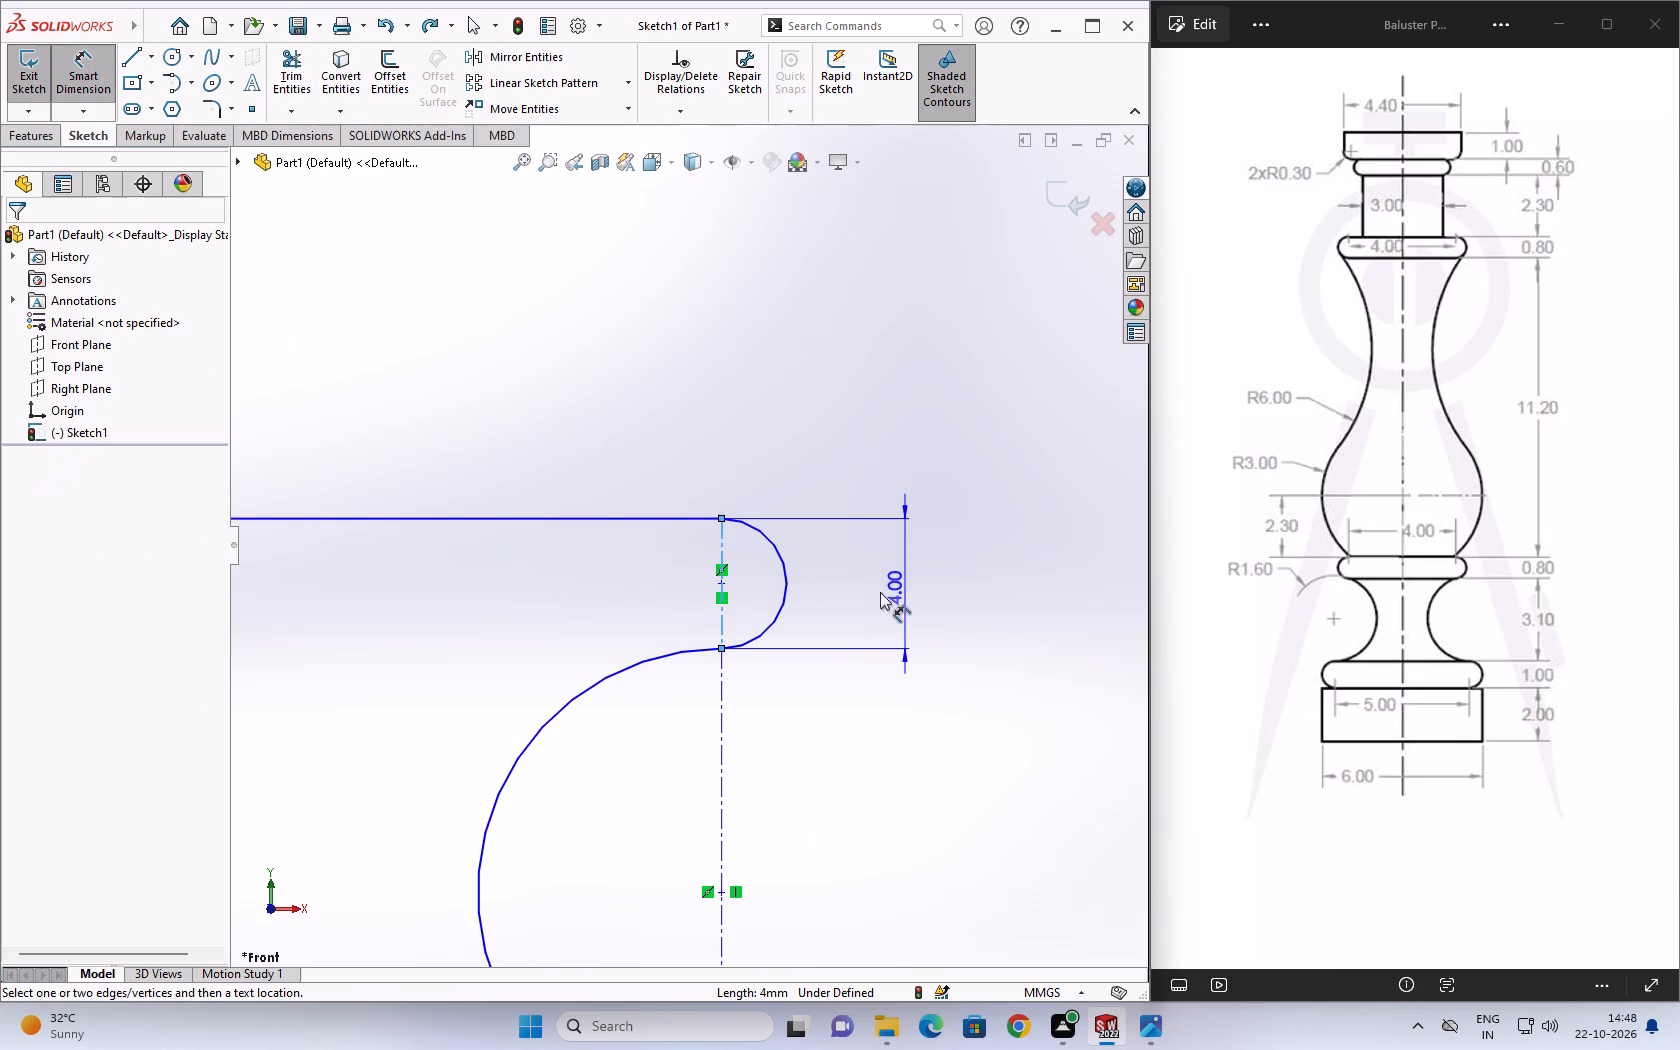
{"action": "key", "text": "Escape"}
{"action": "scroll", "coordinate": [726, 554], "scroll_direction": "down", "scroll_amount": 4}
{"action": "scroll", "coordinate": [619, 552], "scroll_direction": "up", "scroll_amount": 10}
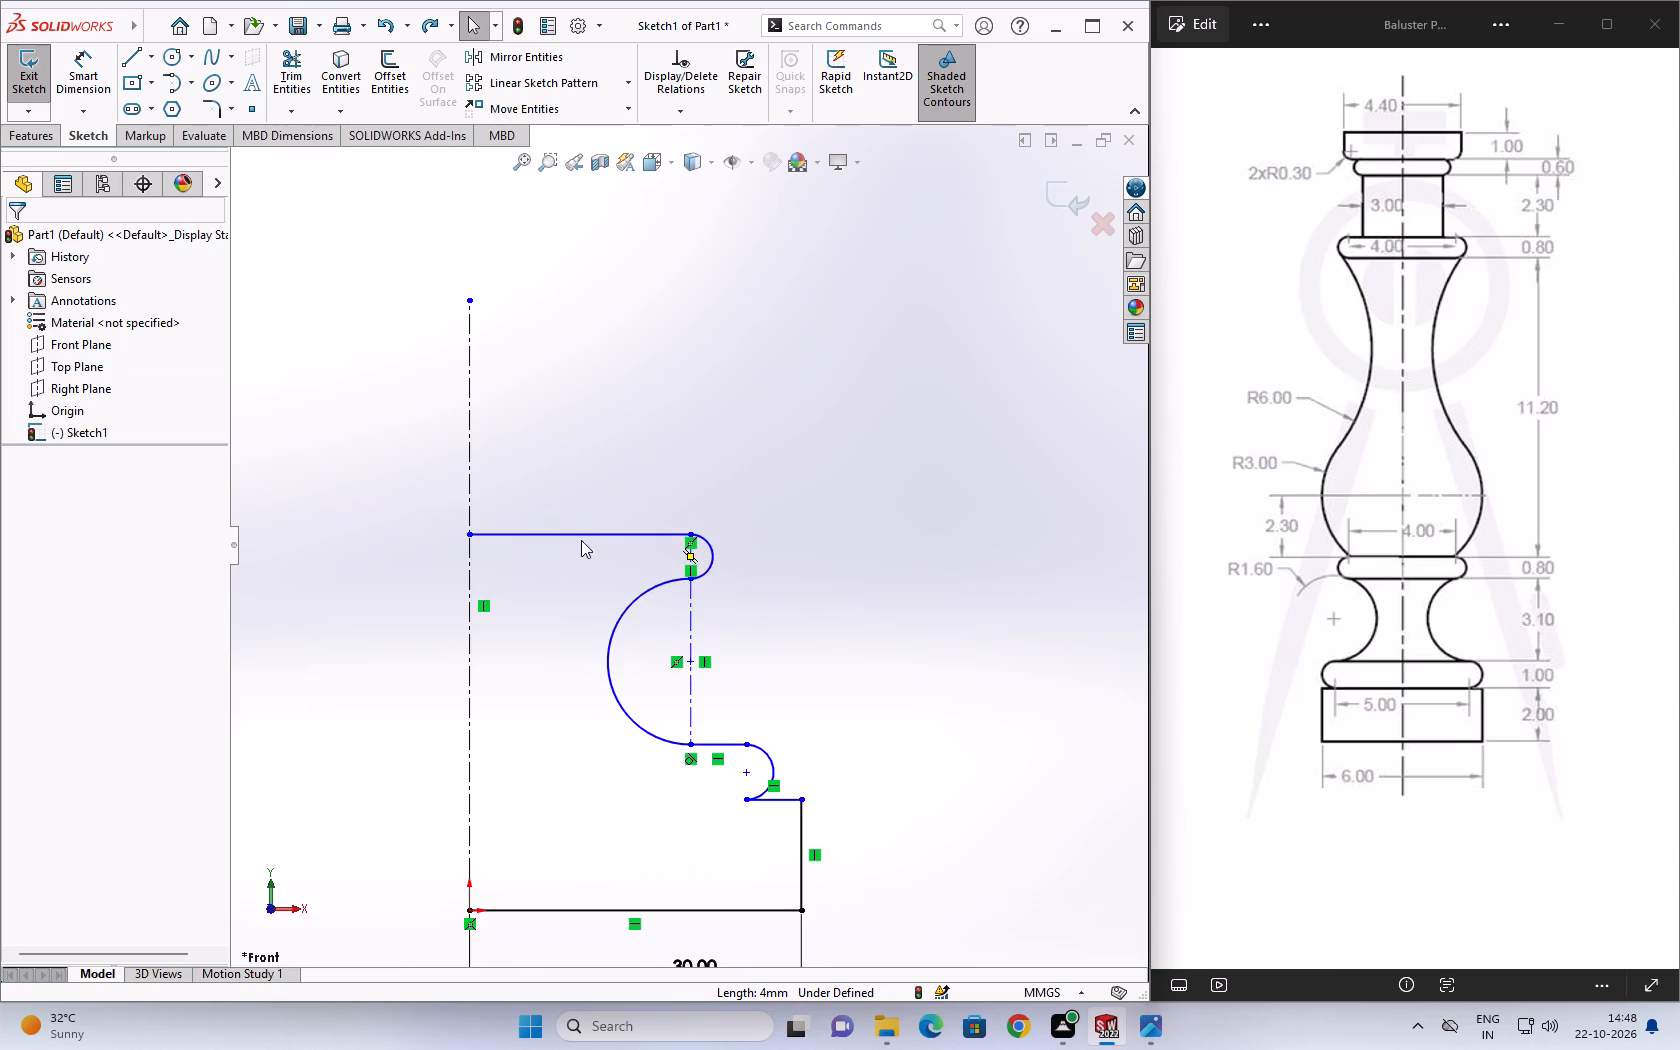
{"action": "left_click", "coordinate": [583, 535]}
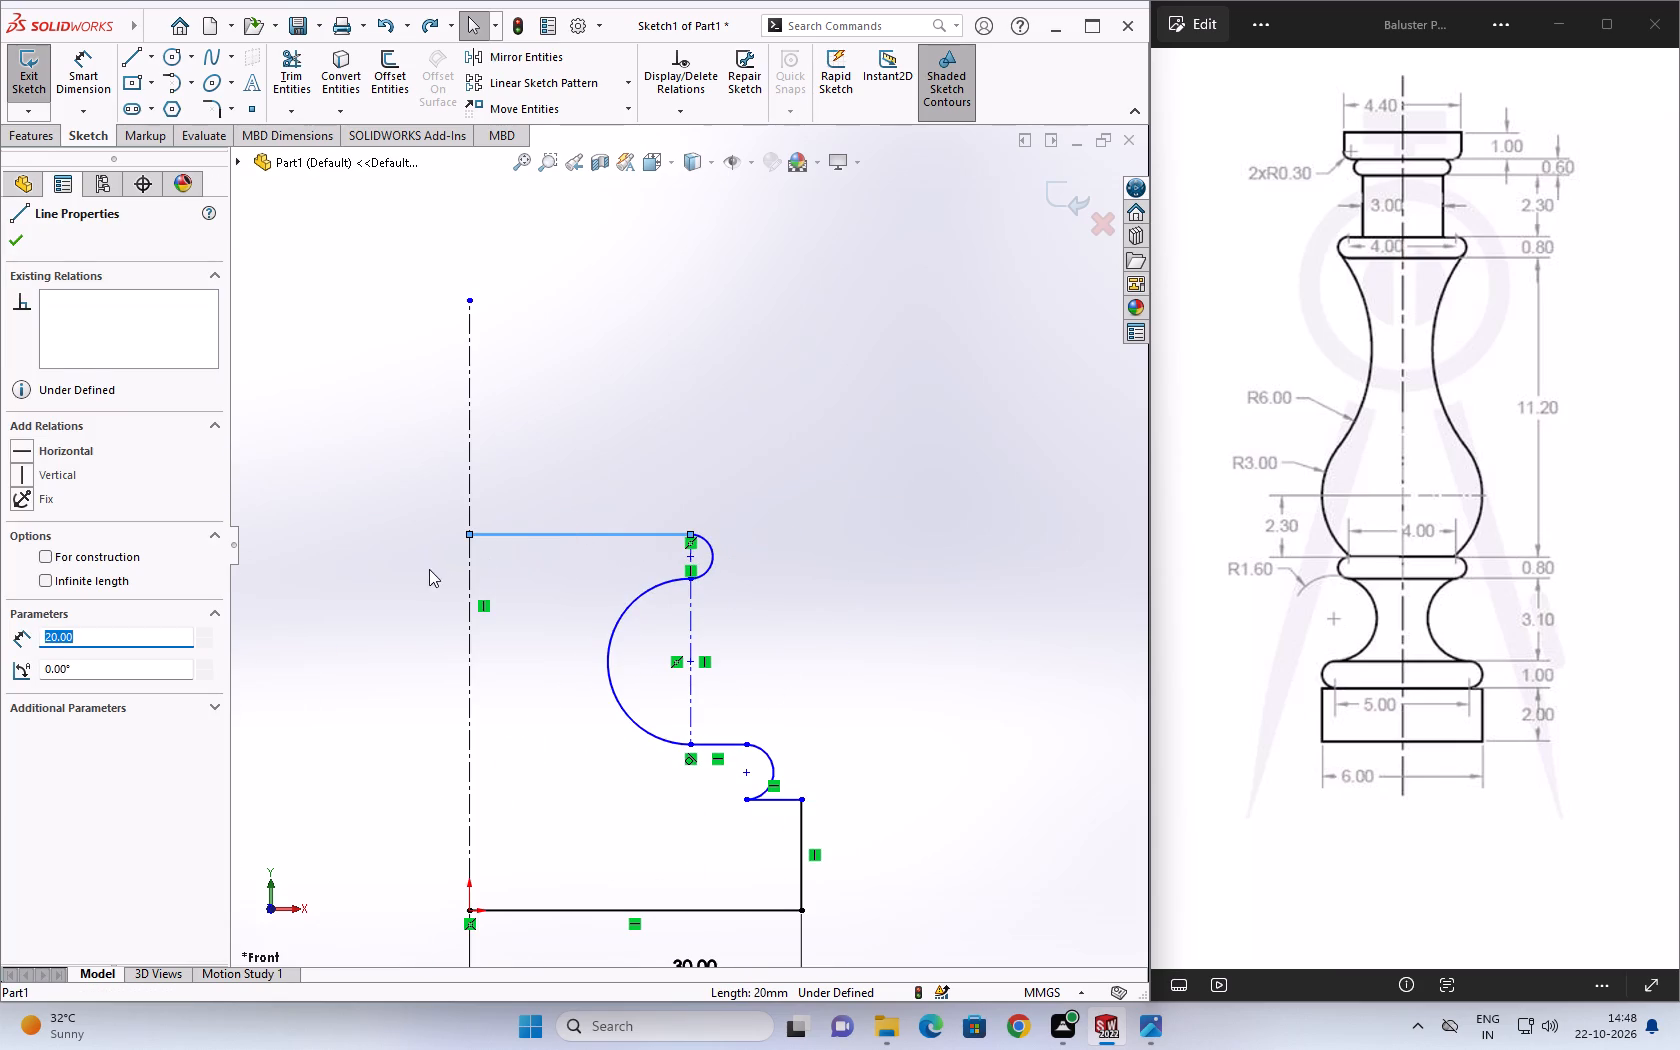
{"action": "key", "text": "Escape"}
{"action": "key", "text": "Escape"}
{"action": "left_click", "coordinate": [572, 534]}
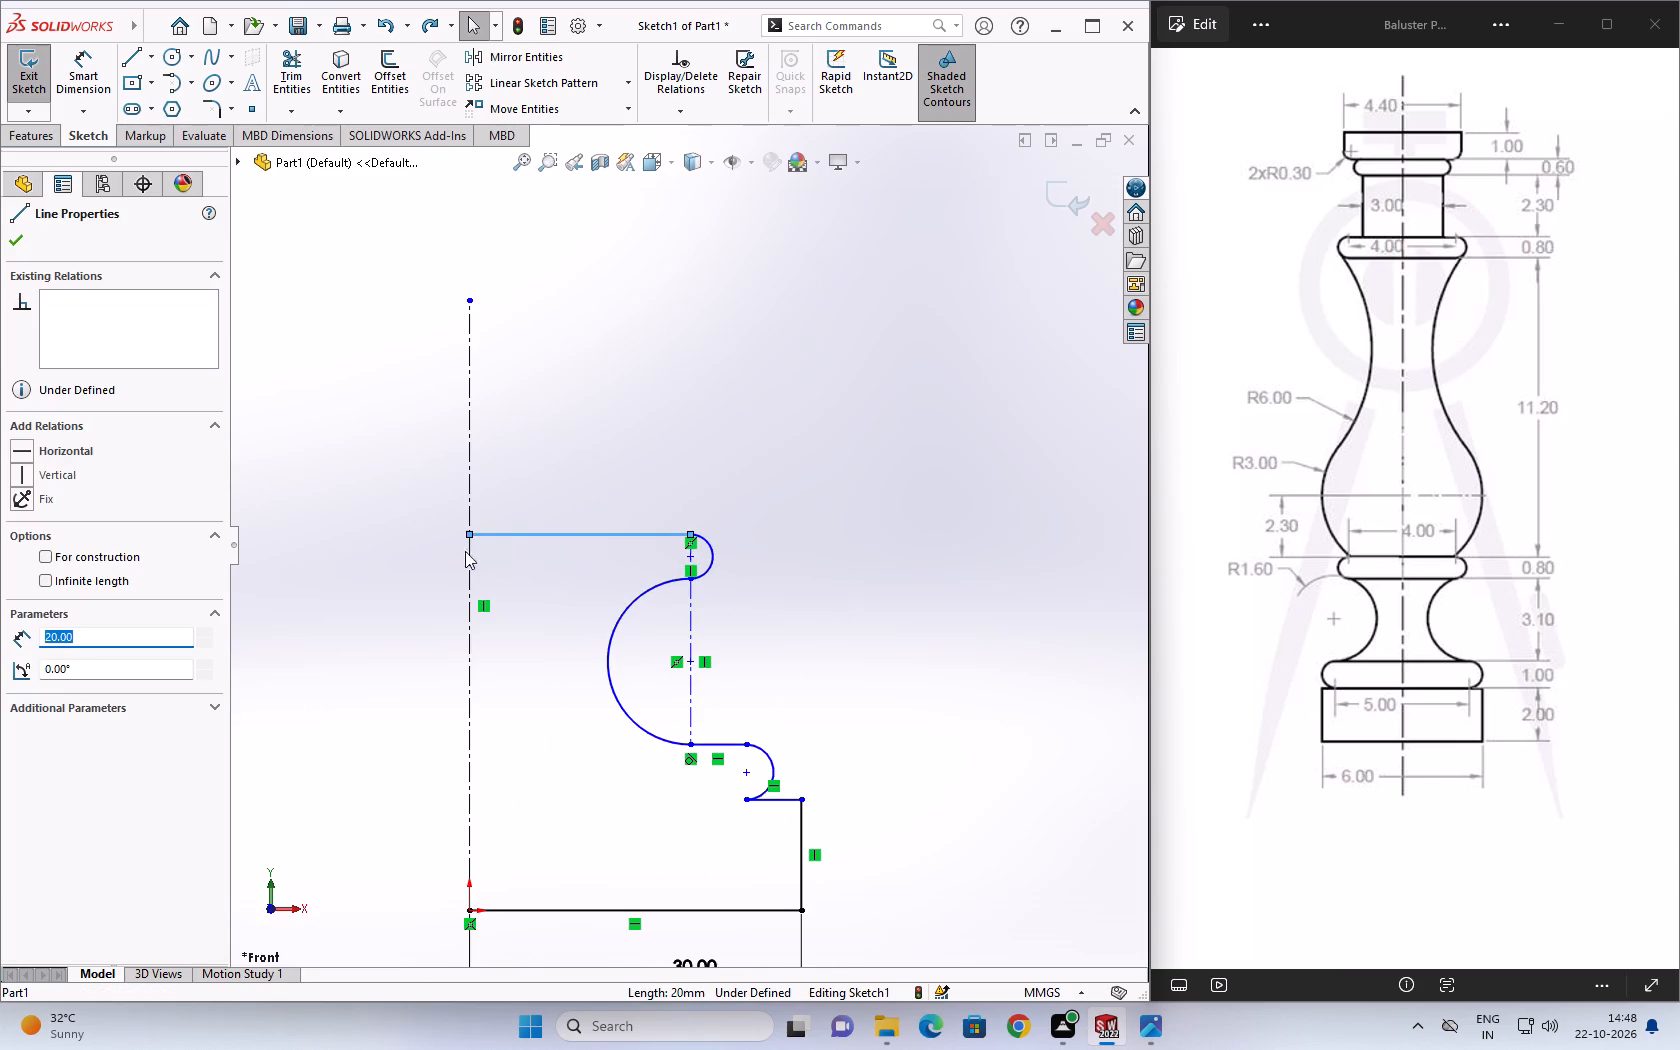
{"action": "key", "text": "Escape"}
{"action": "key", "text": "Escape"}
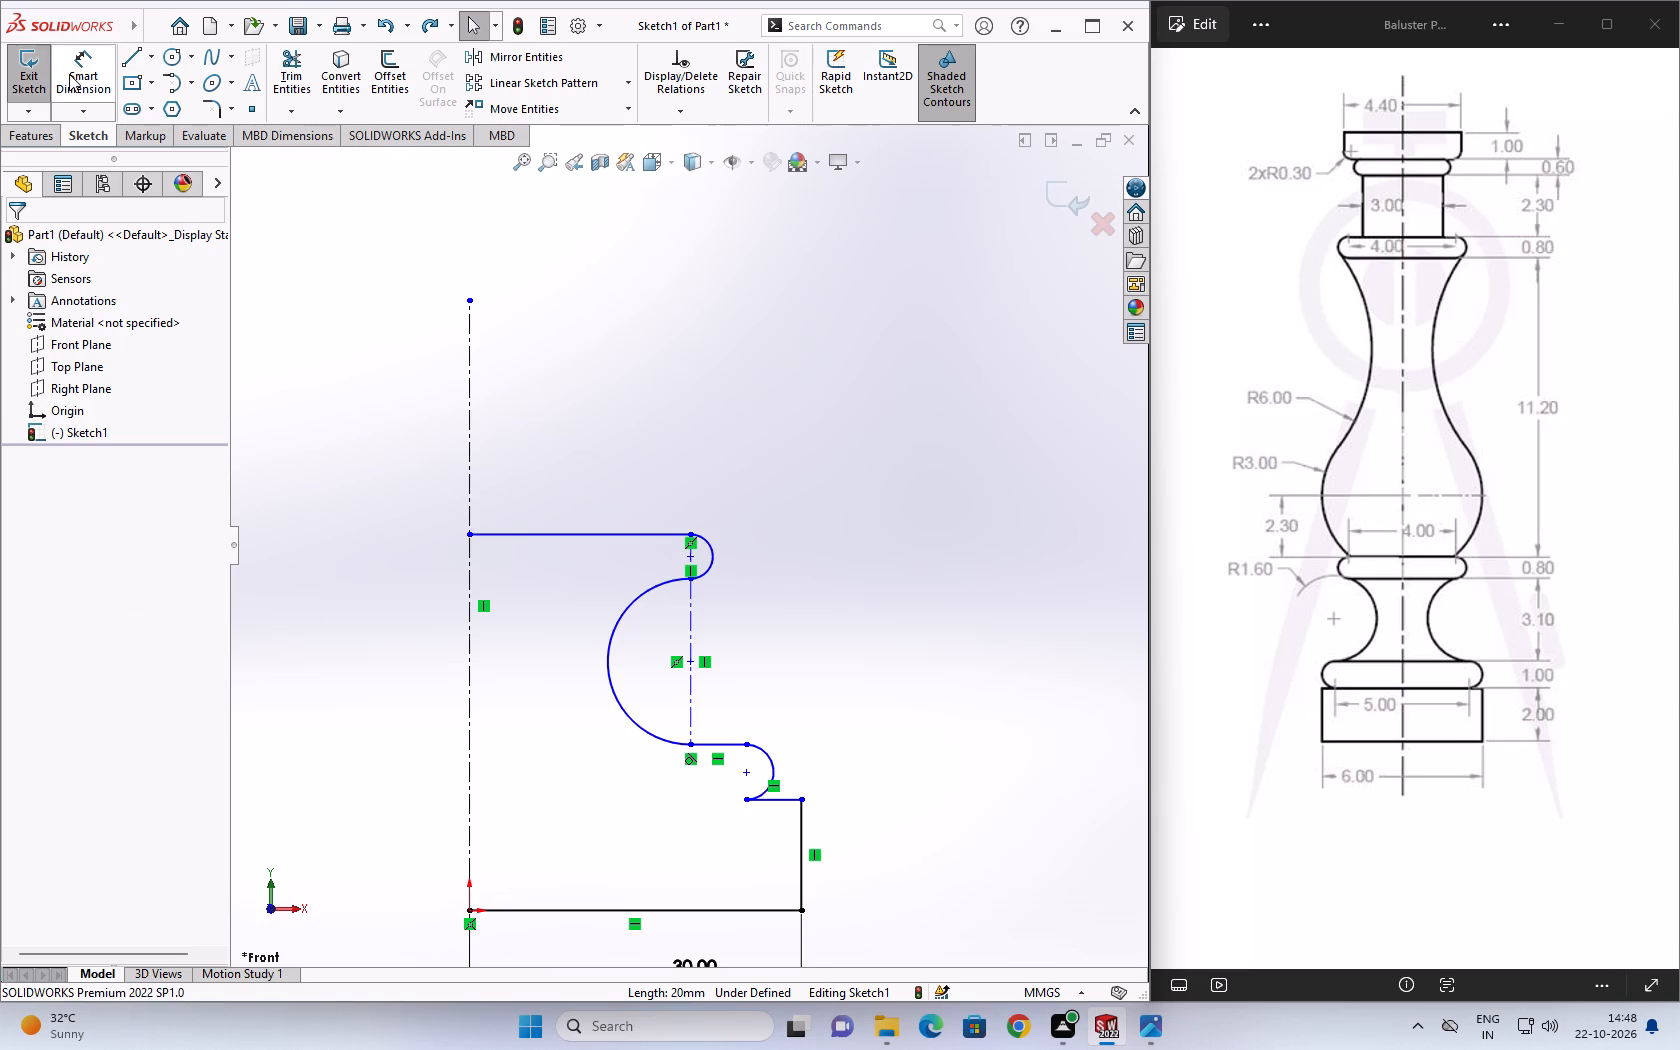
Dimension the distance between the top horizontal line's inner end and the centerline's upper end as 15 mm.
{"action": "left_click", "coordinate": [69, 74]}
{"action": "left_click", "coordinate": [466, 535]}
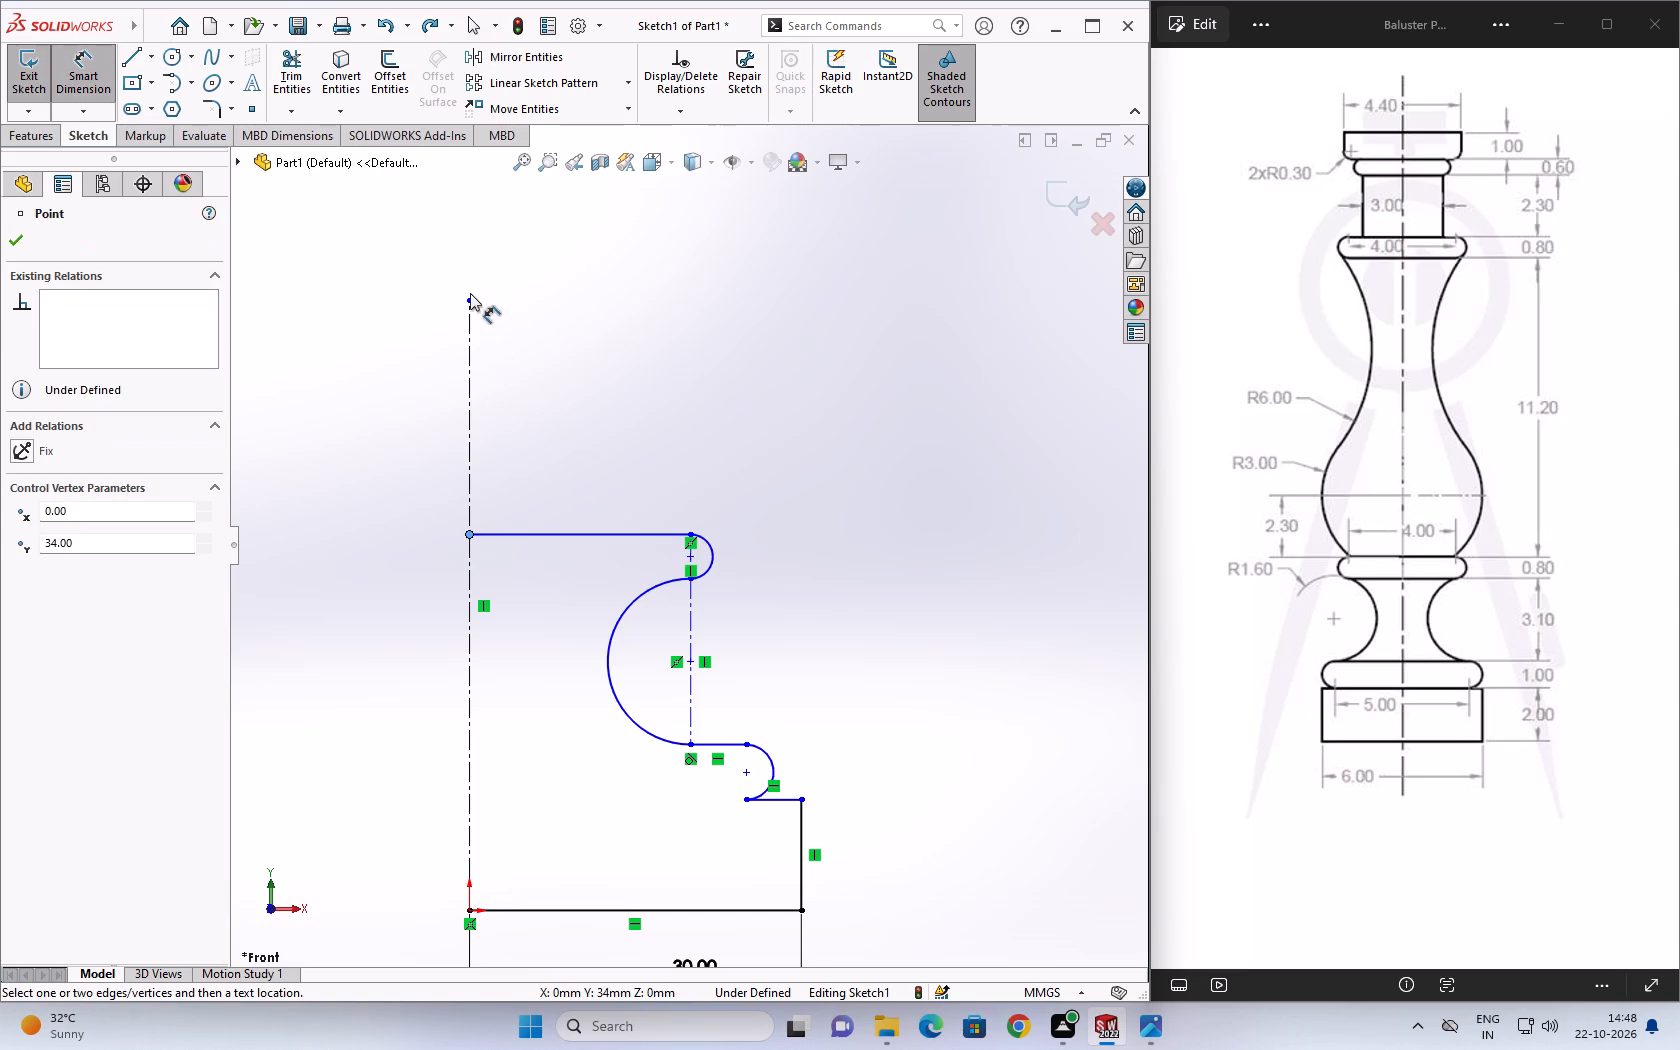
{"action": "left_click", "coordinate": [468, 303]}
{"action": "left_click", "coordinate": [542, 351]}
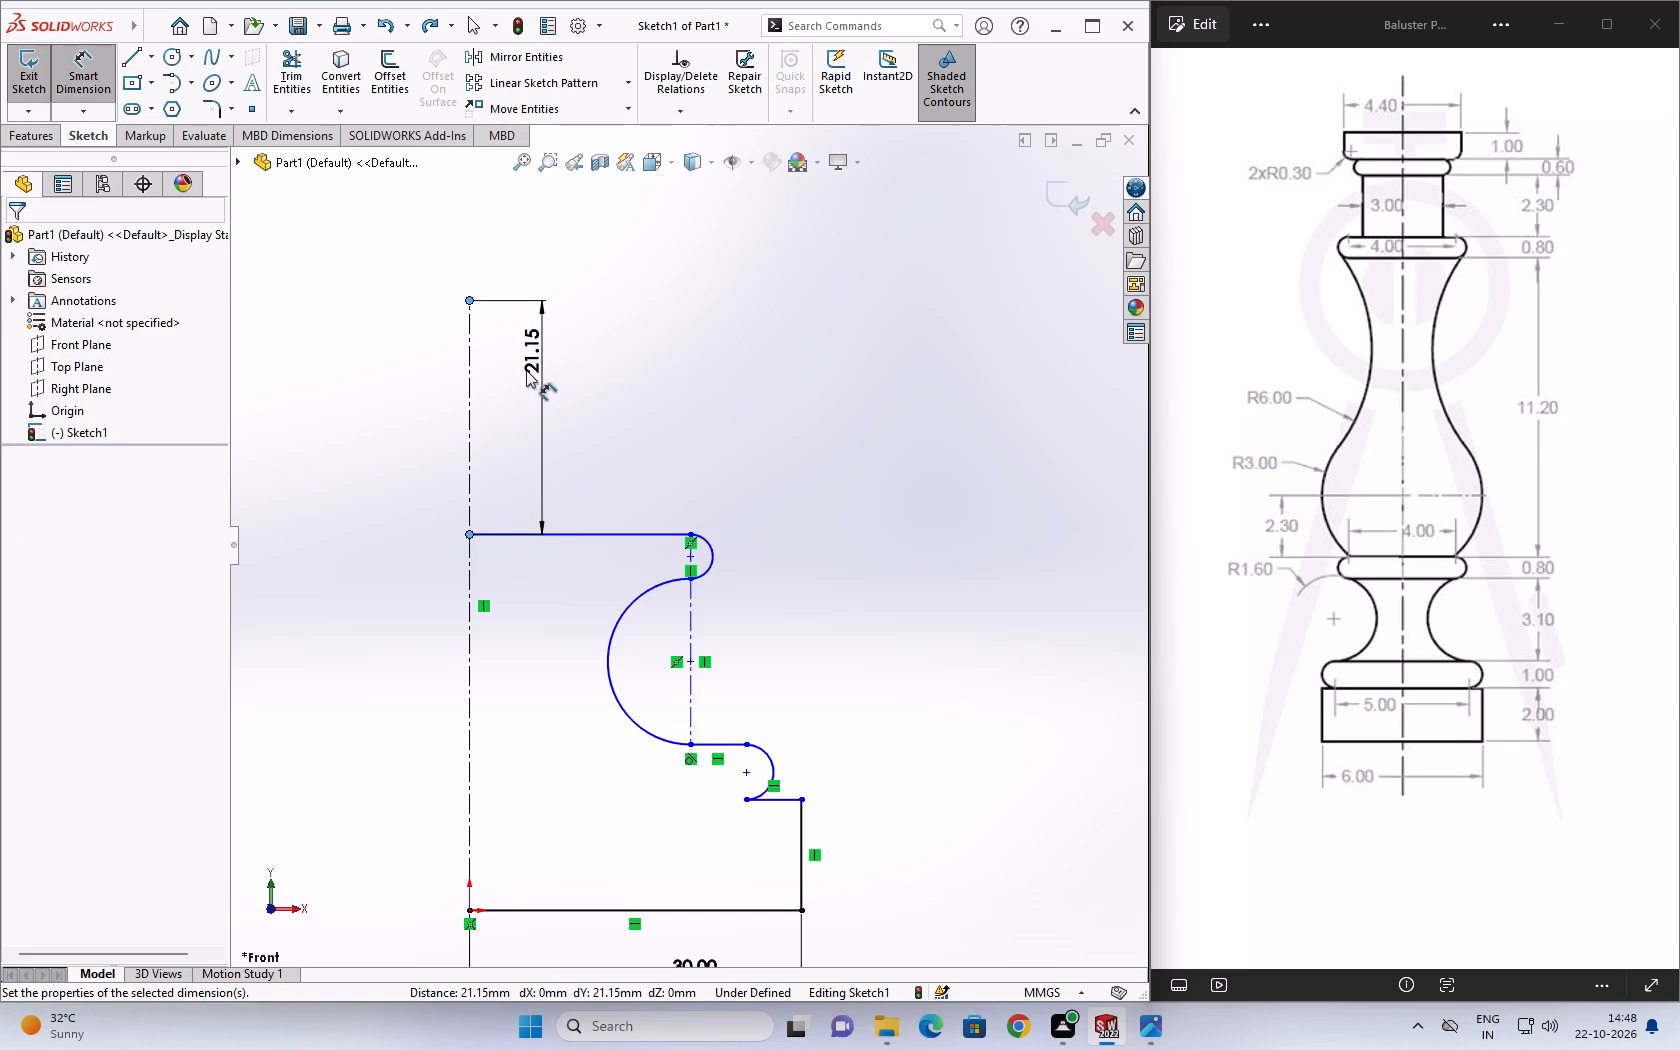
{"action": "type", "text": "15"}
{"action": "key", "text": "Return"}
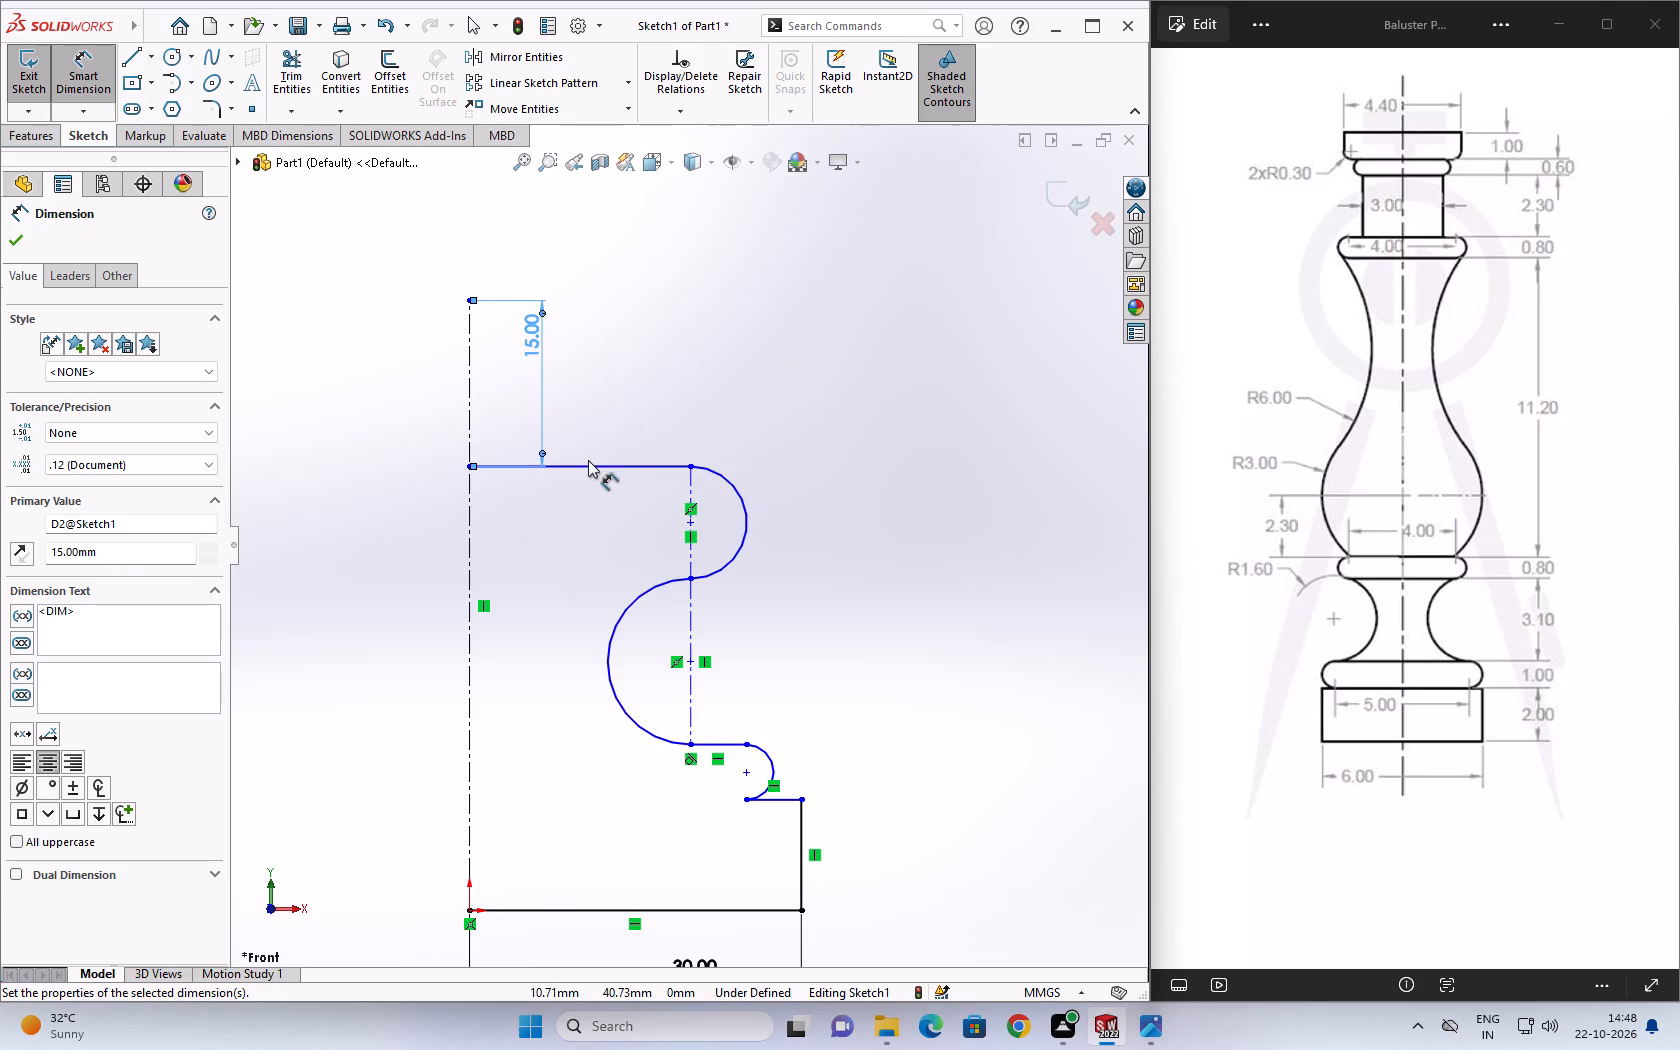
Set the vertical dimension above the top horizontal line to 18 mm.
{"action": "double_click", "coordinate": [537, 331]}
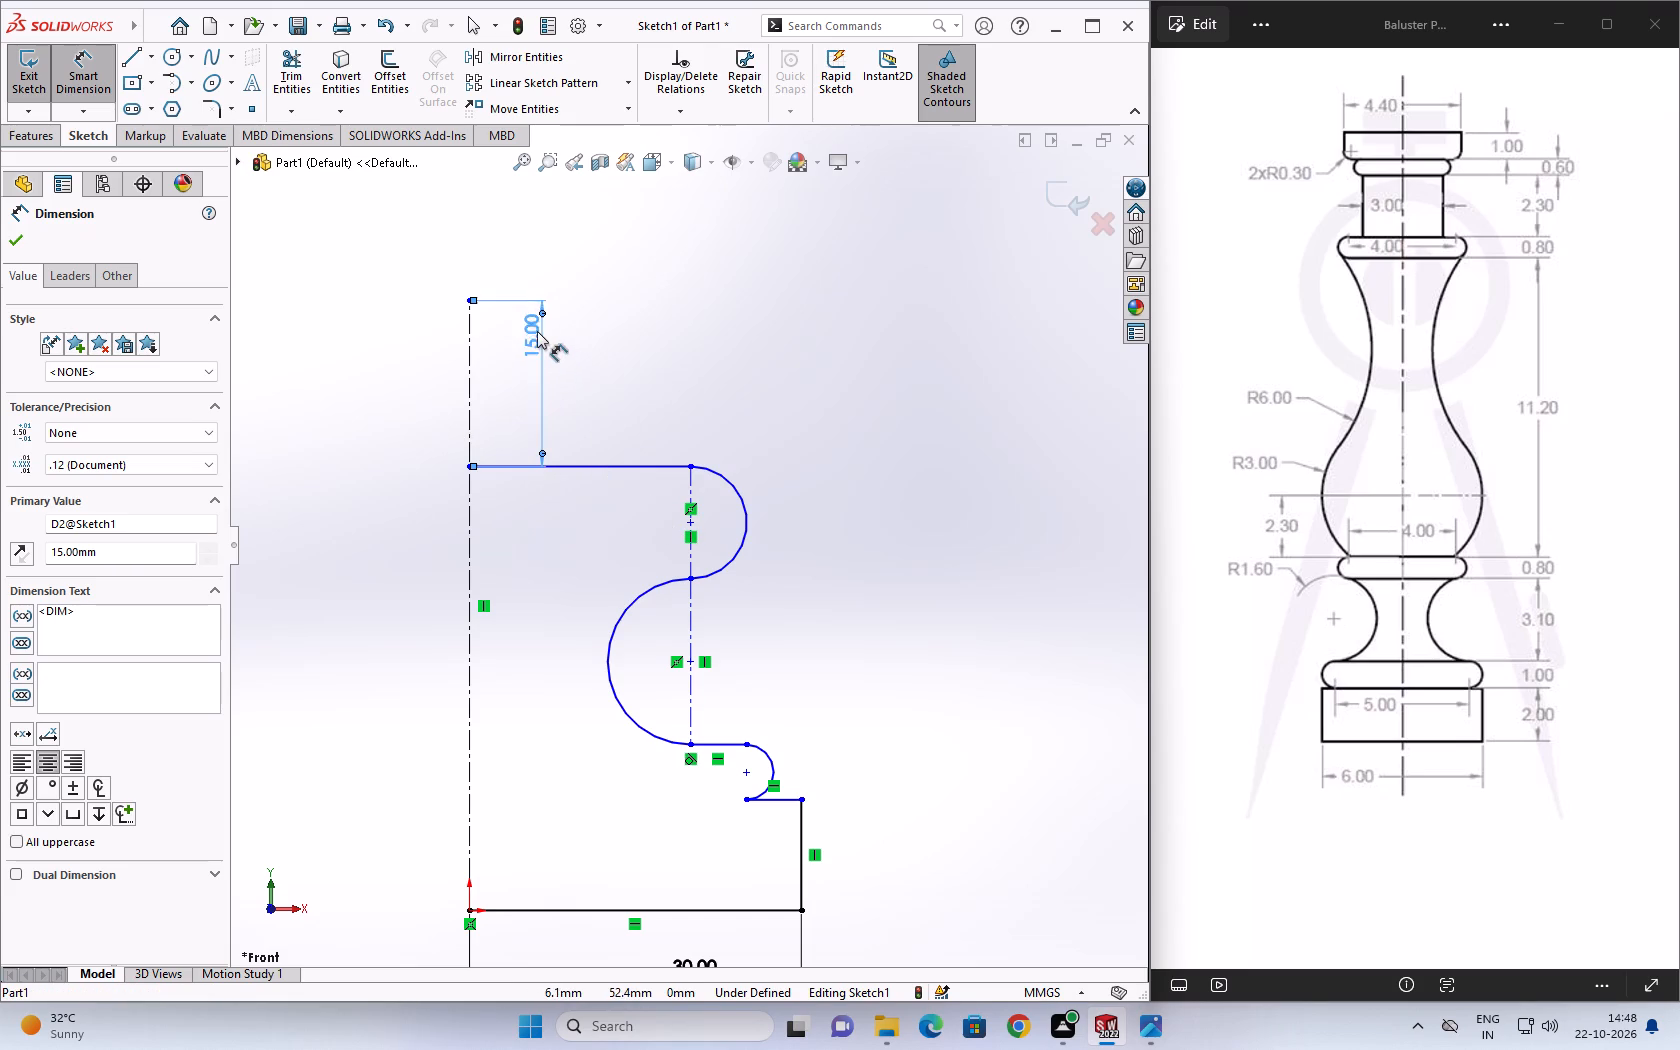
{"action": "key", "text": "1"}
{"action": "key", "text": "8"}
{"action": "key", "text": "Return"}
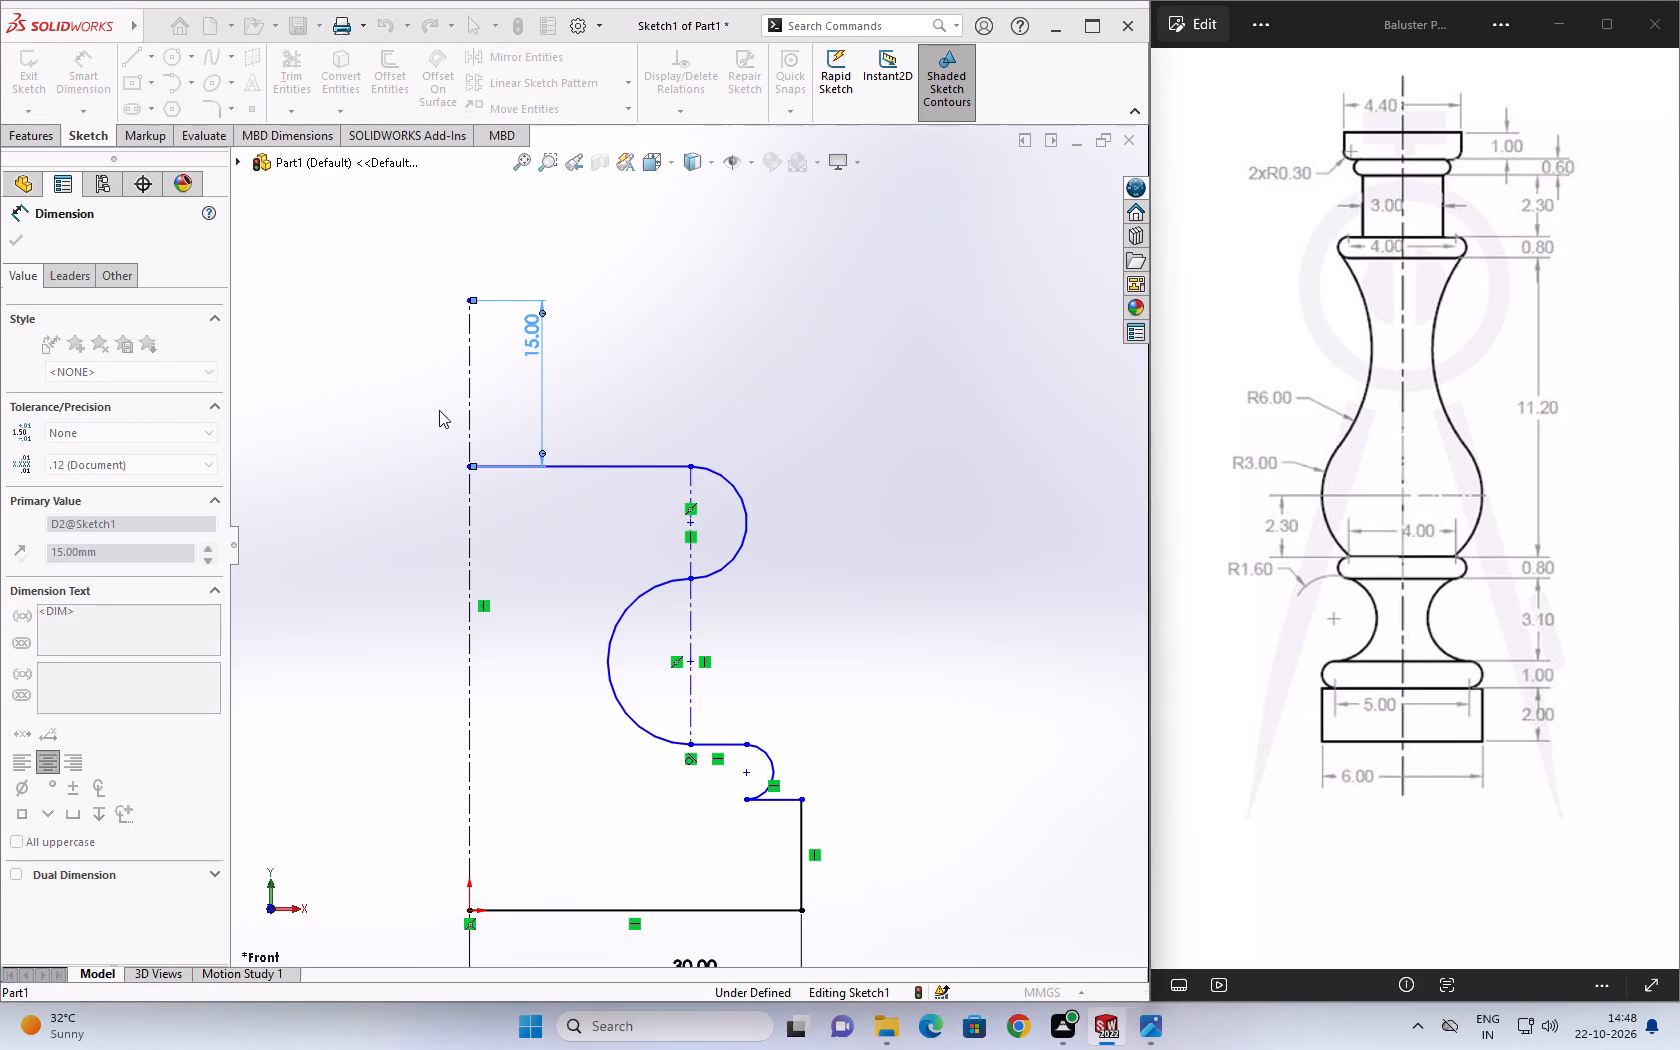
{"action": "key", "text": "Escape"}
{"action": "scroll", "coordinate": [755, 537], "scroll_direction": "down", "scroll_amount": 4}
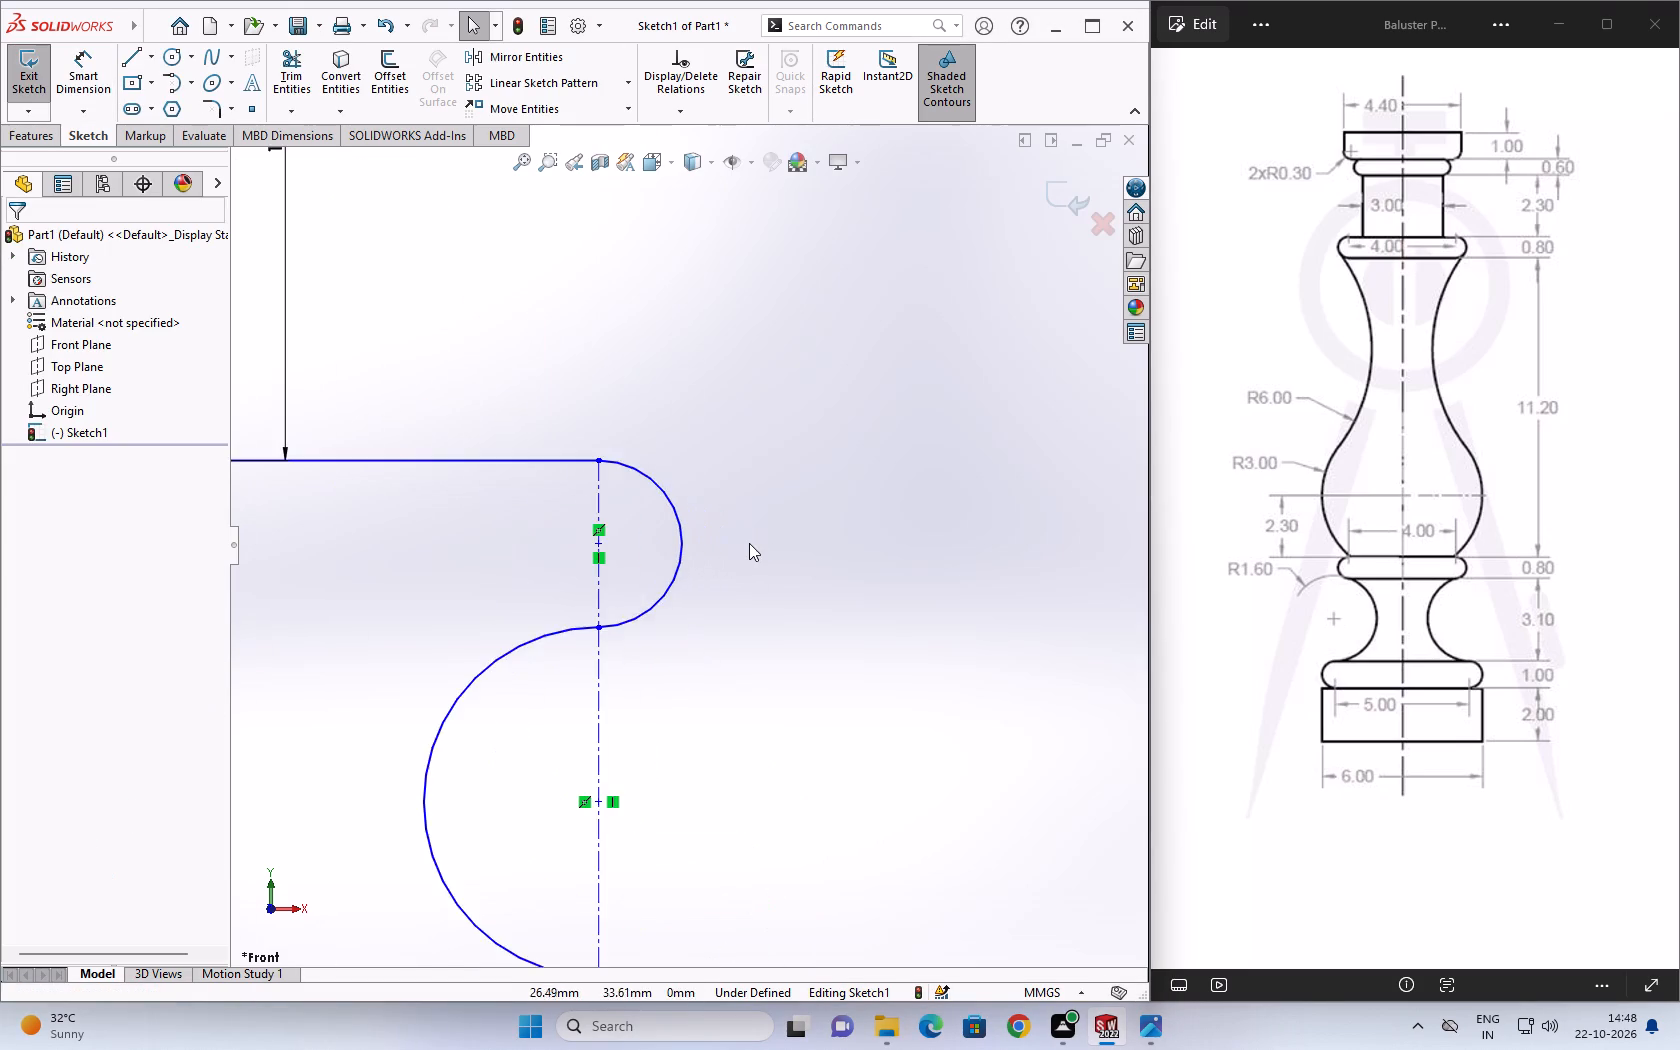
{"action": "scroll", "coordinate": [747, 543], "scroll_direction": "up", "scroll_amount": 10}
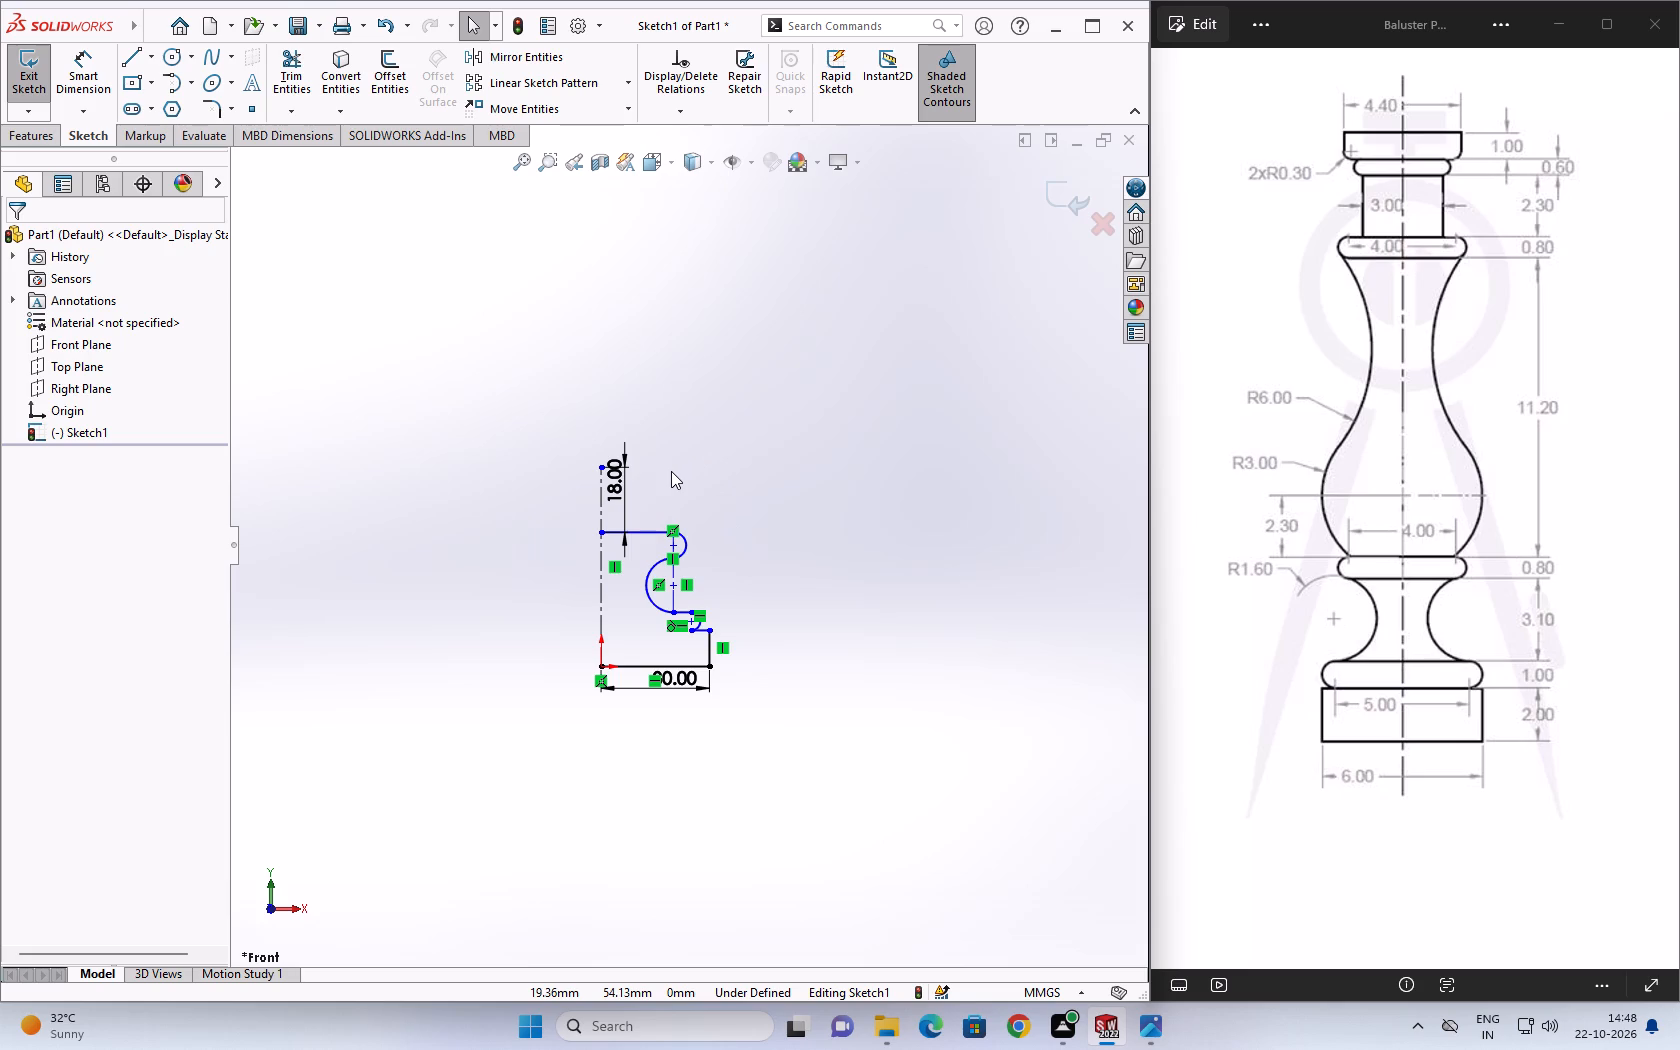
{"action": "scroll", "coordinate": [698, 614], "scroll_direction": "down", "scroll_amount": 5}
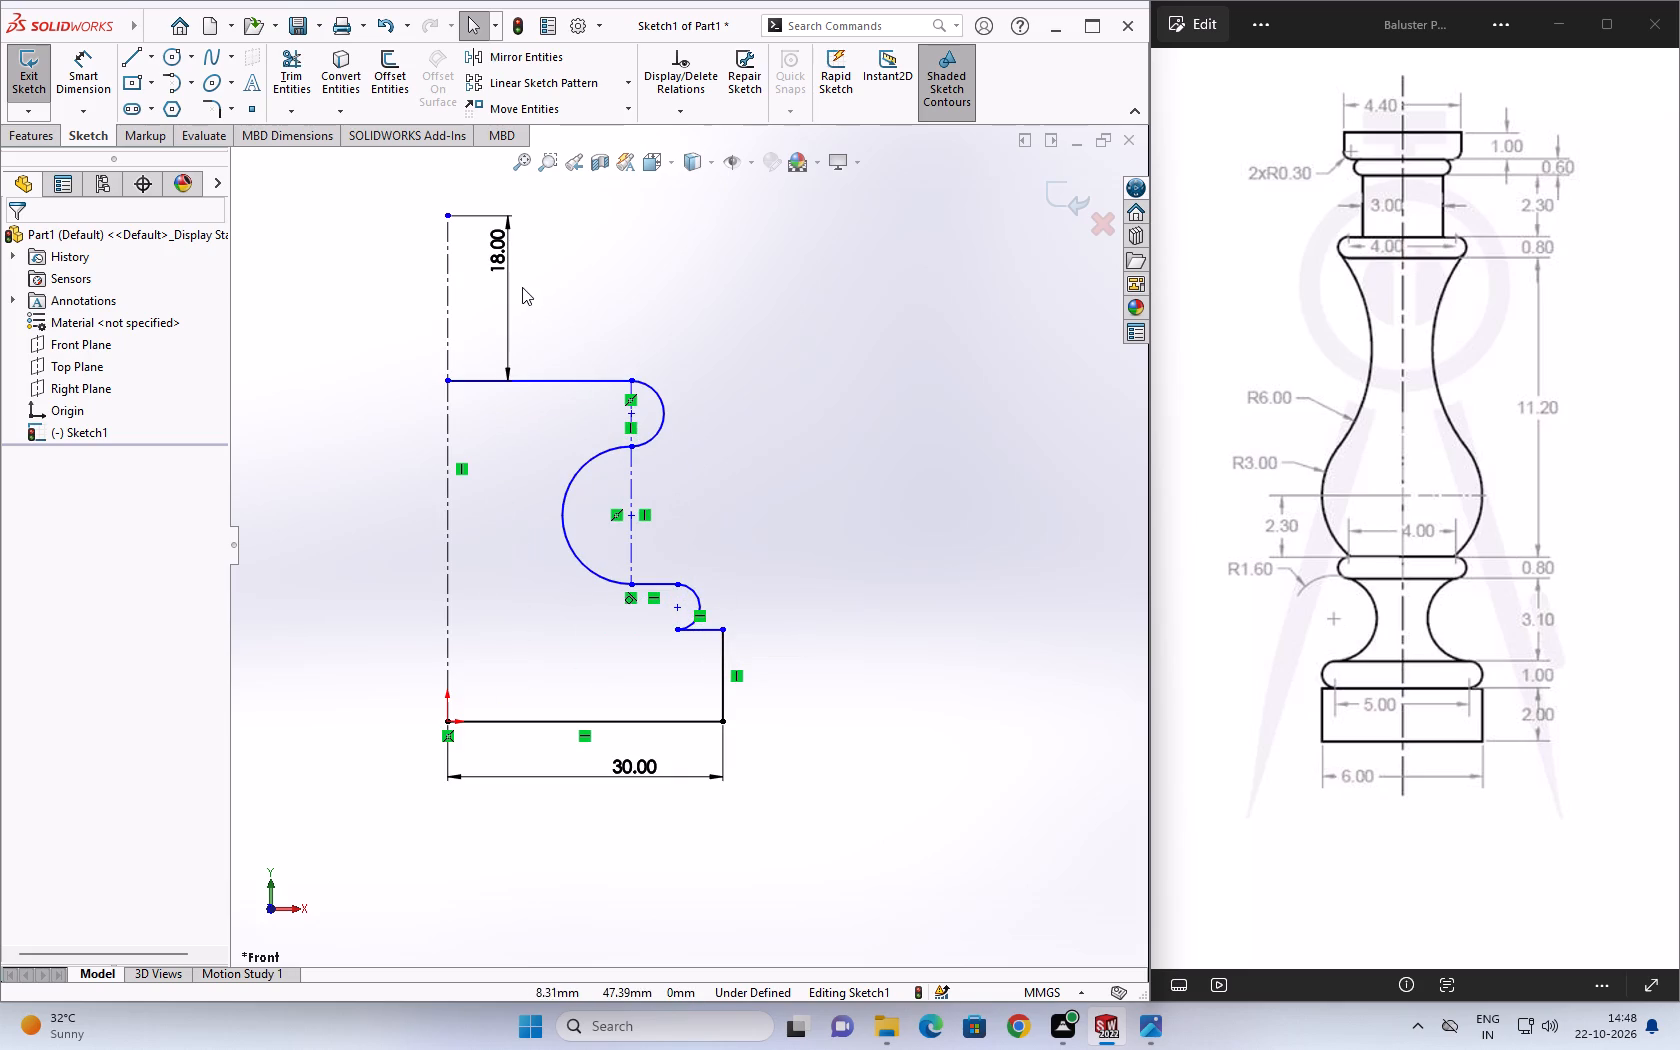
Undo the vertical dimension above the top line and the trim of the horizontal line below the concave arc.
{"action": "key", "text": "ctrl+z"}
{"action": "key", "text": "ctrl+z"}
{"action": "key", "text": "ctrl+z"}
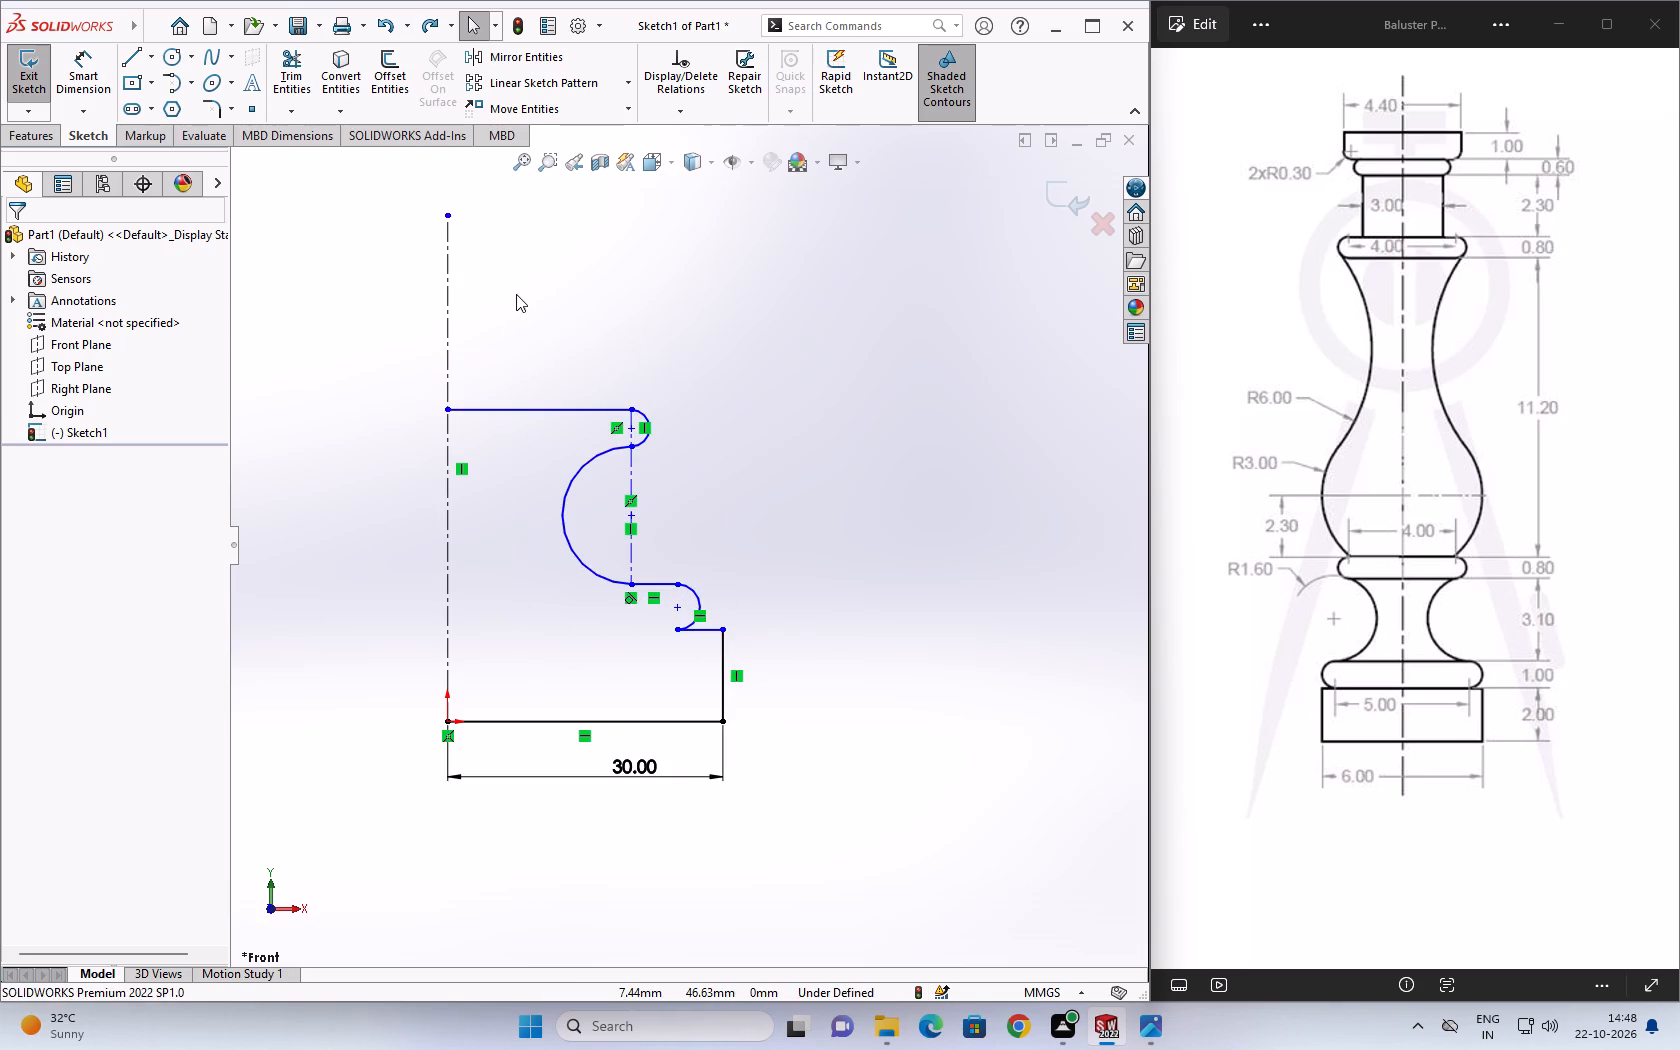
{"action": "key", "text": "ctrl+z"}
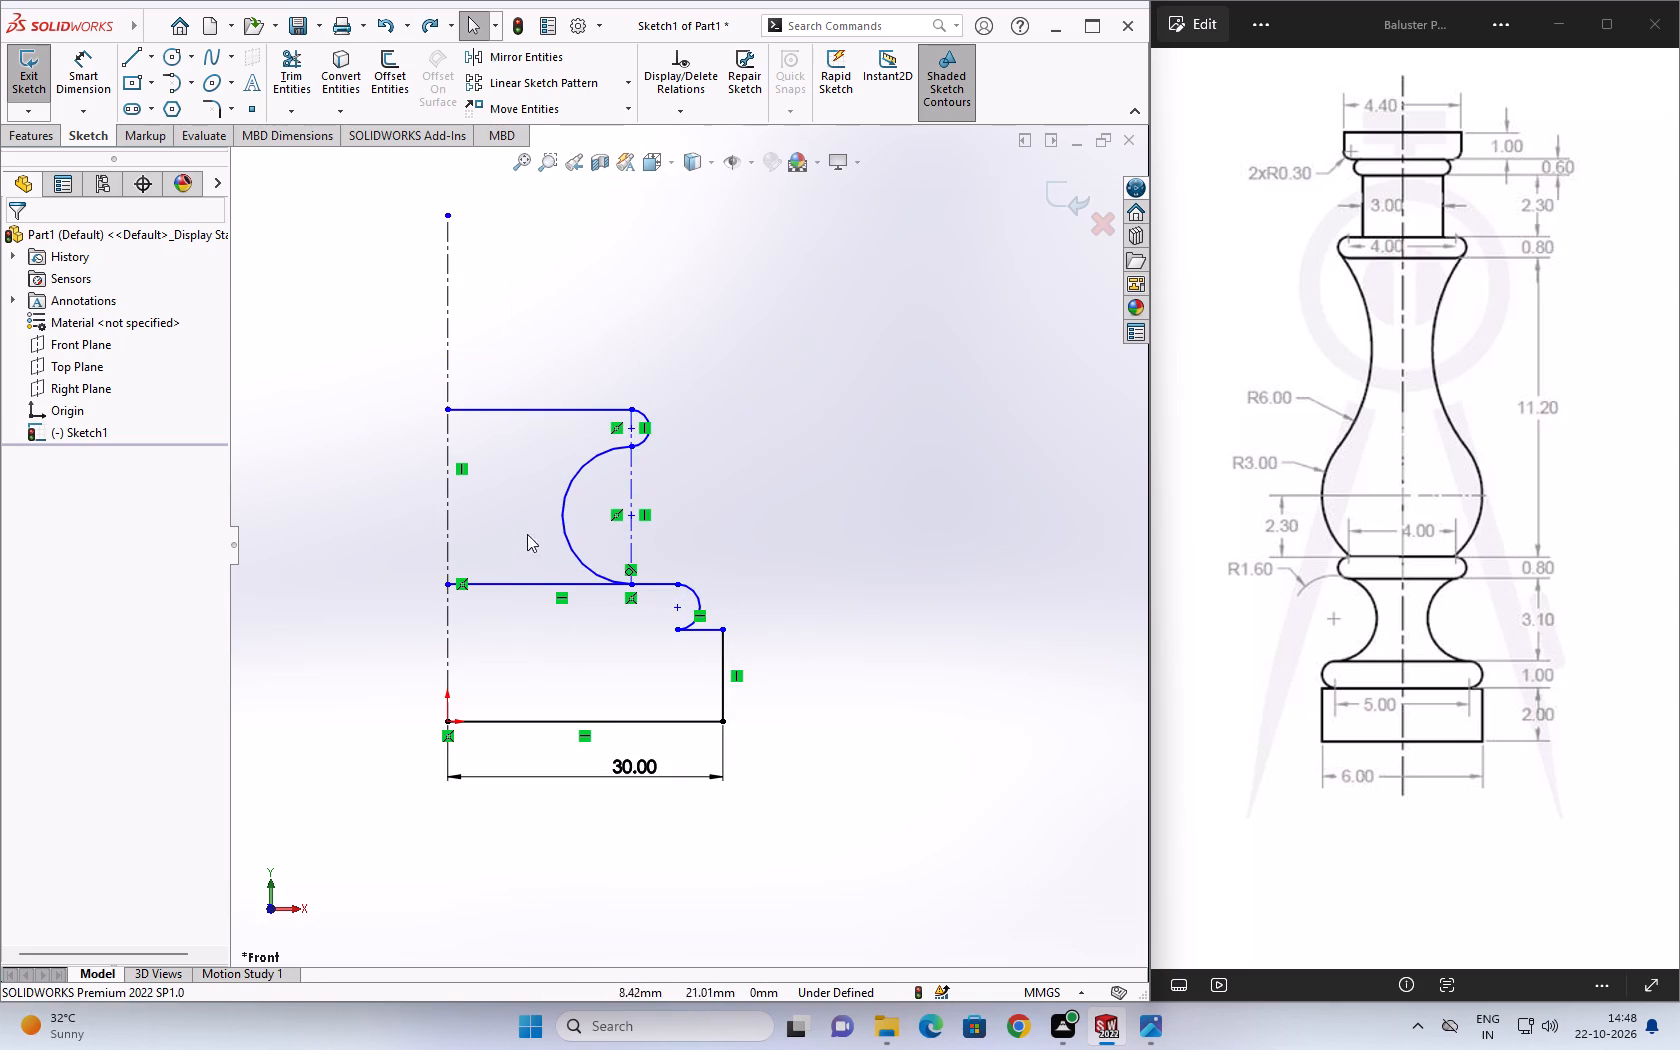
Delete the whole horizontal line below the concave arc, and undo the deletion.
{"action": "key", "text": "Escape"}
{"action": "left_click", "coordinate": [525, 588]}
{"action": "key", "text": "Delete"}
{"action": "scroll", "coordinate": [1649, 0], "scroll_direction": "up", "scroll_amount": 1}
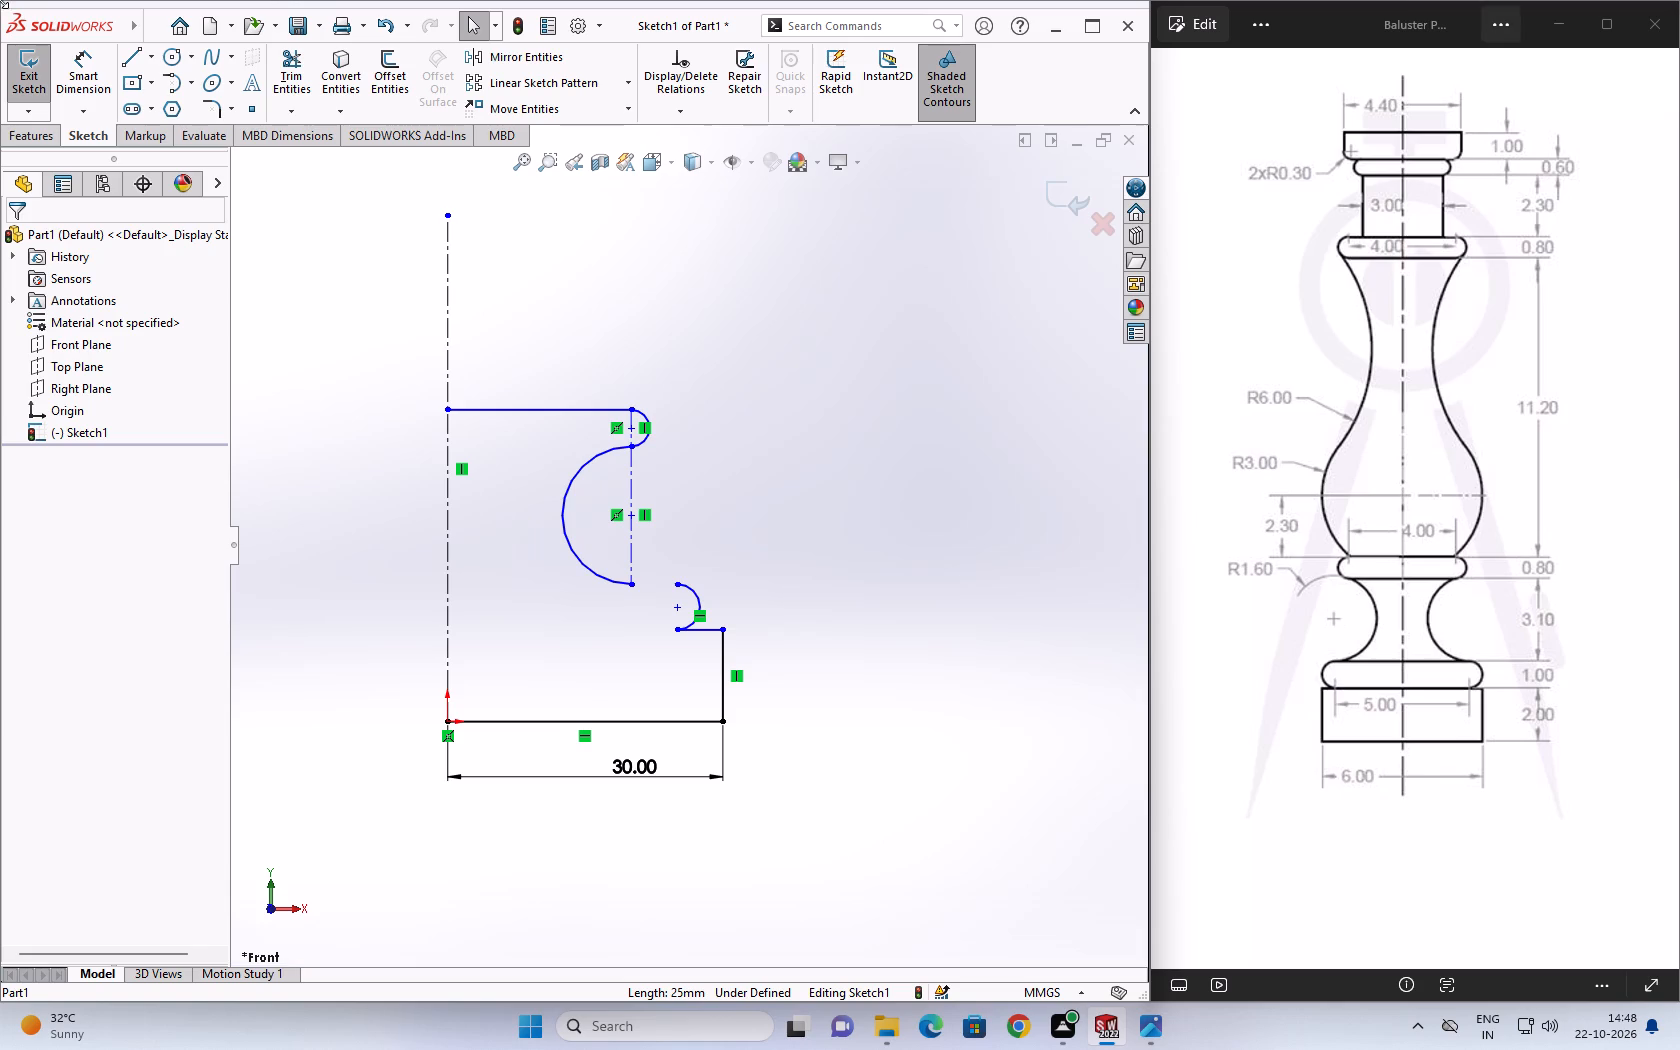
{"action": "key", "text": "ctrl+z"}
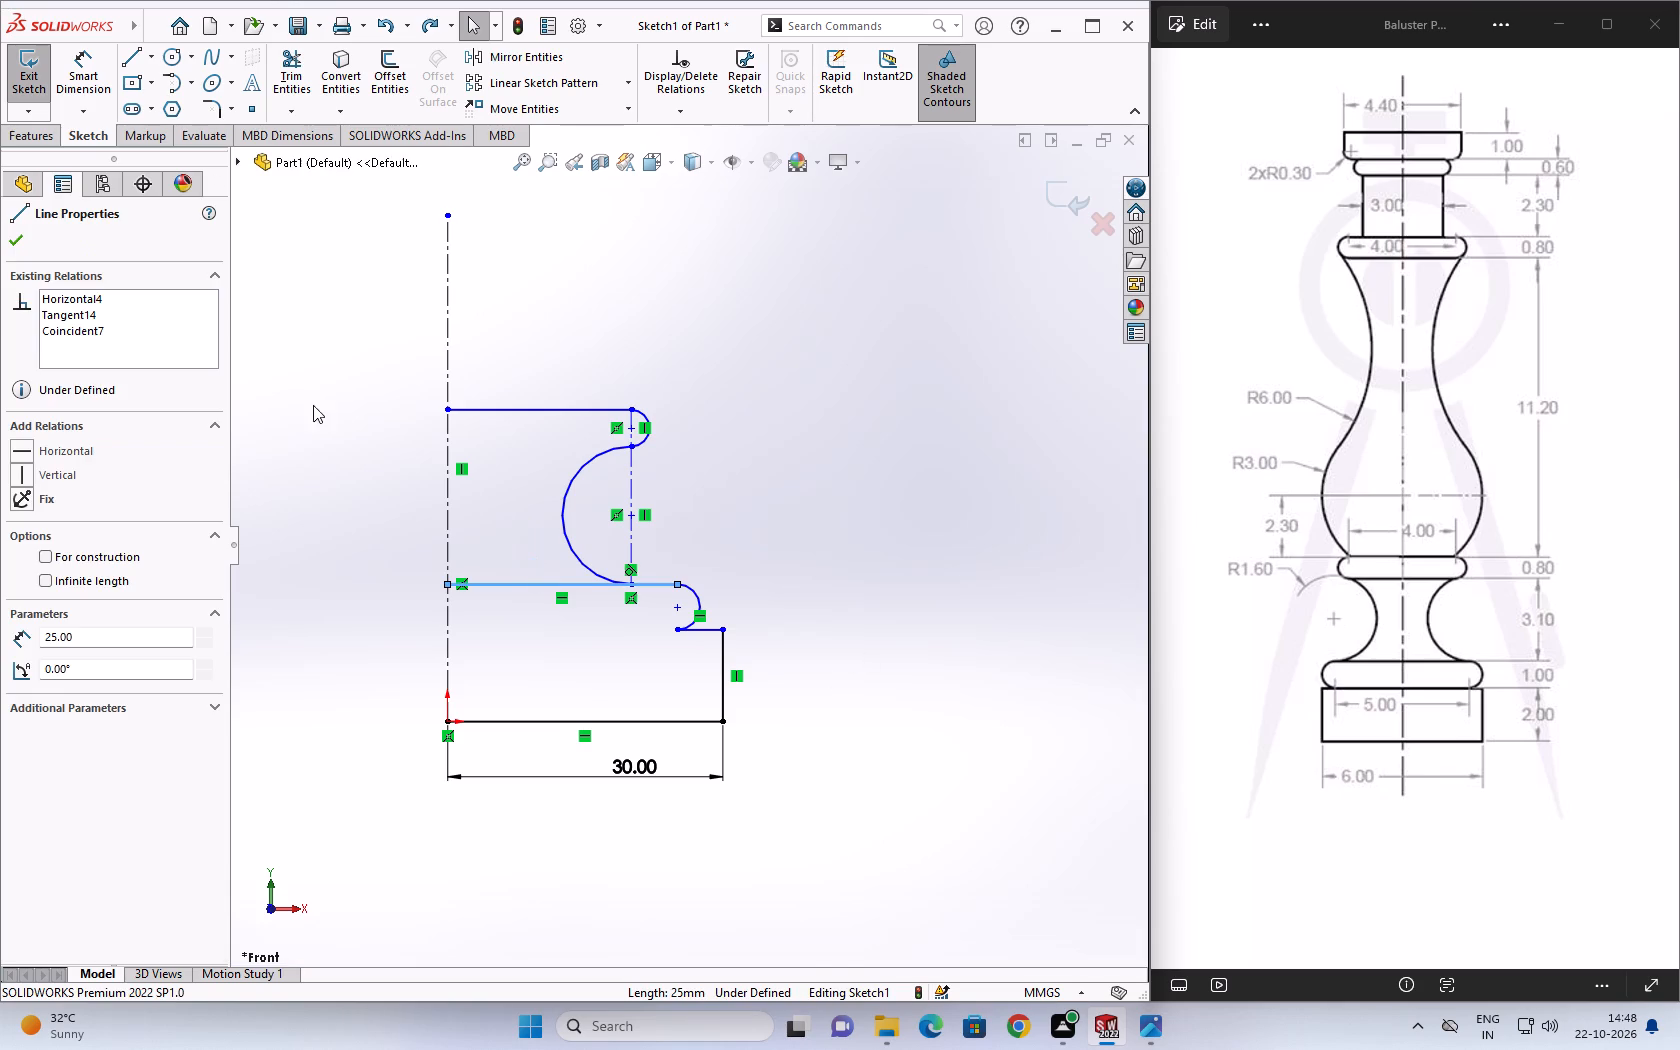
Trim away the inner part of the horizontal line below the concave arc, from the centerline to the arc's end.
{"action": "left_click", "coordinate": [277, 68]}
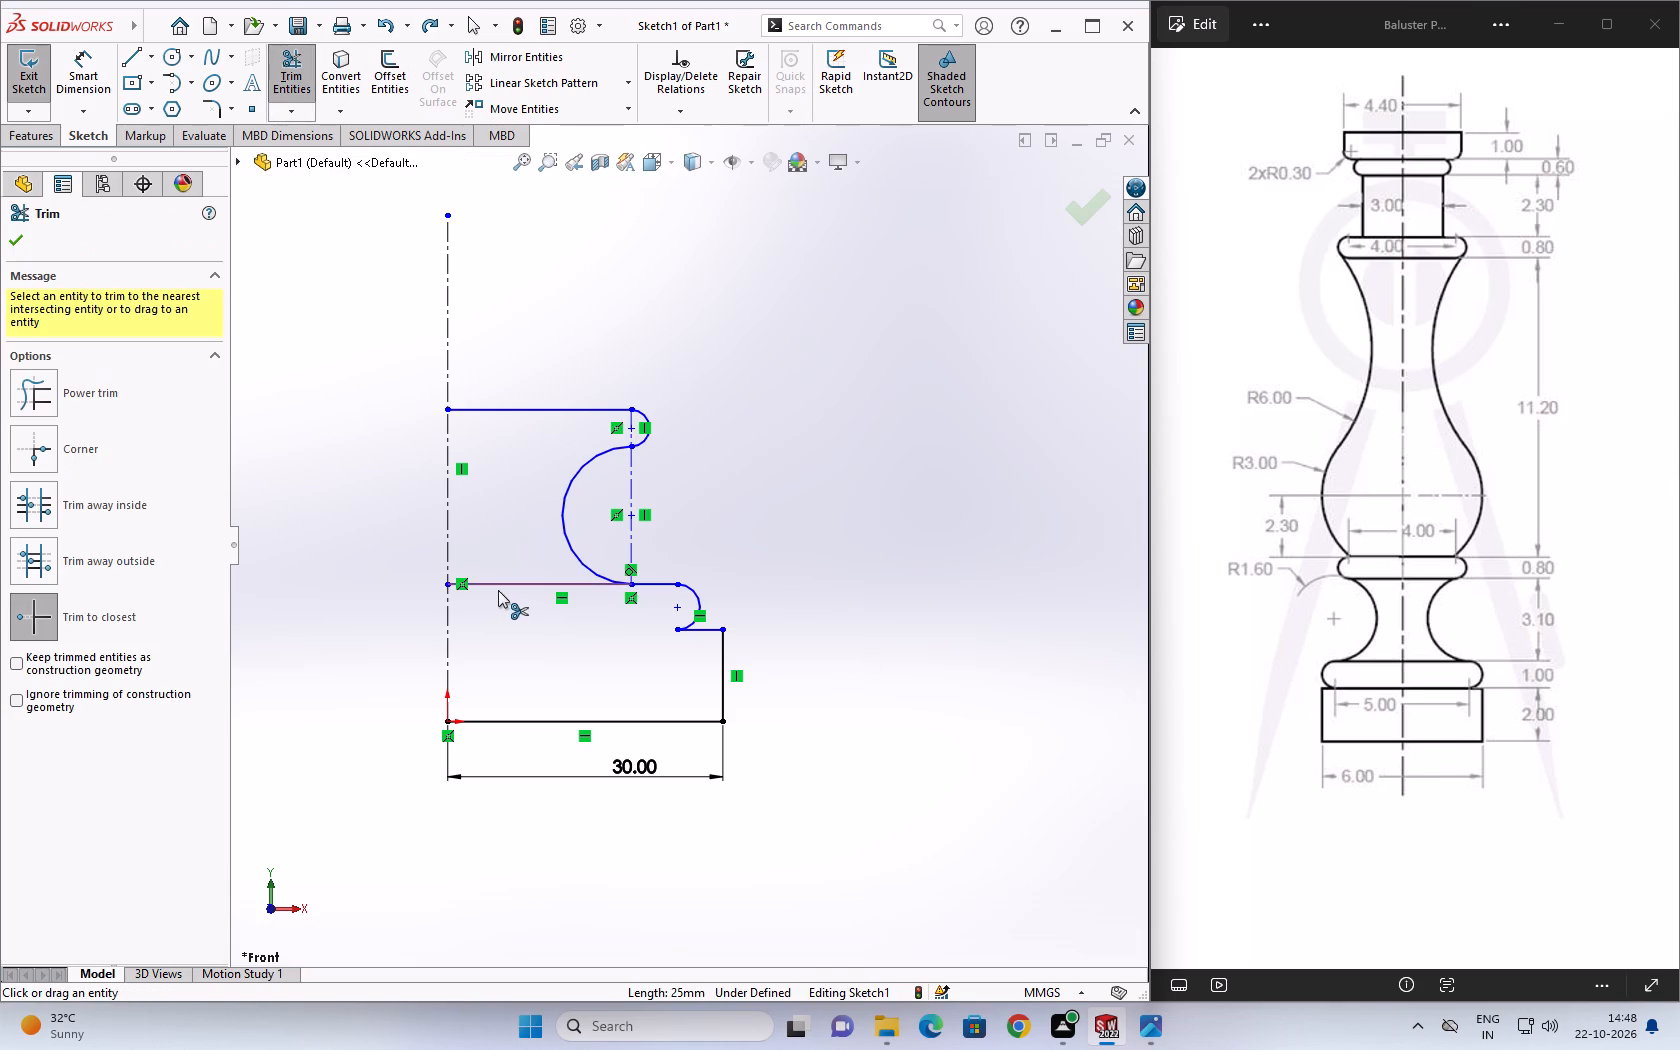
{"action": "left_click", "coordinate": [503, 587]}
{"action": "scroll", "coordinate": [520, 323], "scroll_direction": "down", "scroll_amount": 2}
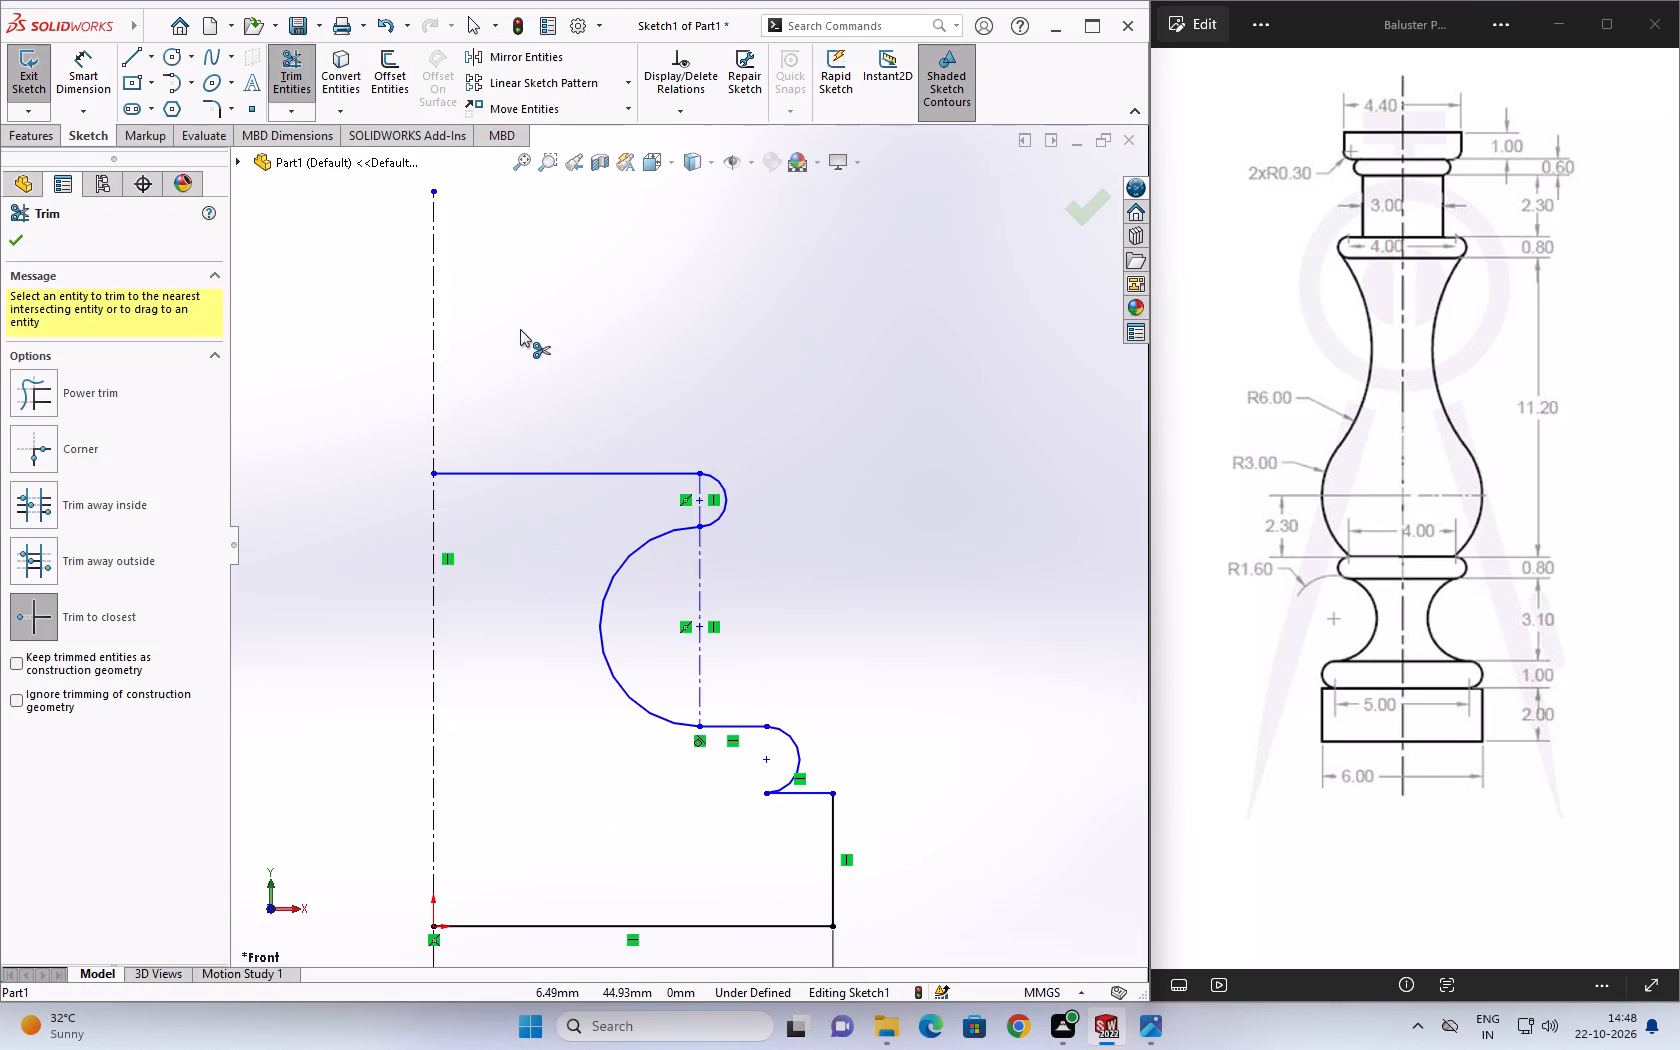
{"action": "key", "text": "Escape"}
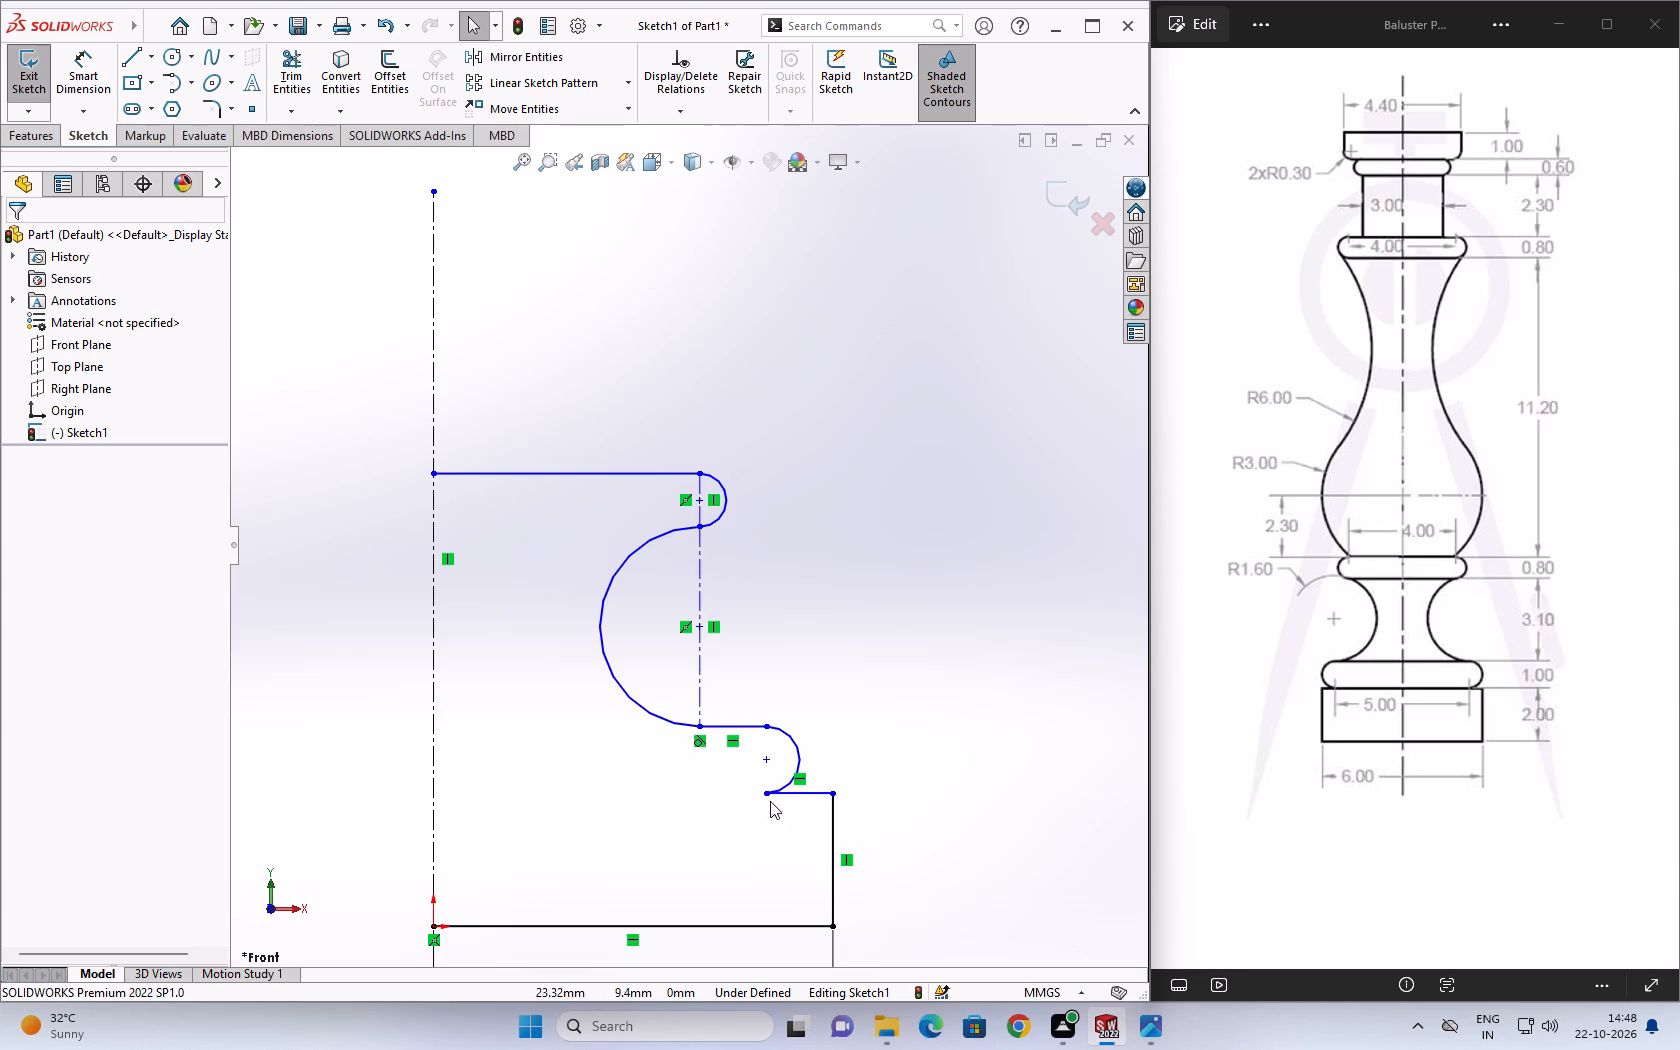
Set the length of the main vertical centerline to 80 mm.
{"action": "scroll", "coordinate": [835, 811], "scroll_direction": "down", "scroll_amount": 7}
{"action": "scroll", "coordinate": [727, 704], "scroll_direction": "up", "scroll_amount": 6}
{"action": "scroll", "coordinate": [441, 524], "scroll_direction": "up", "scroll_amount": 5}
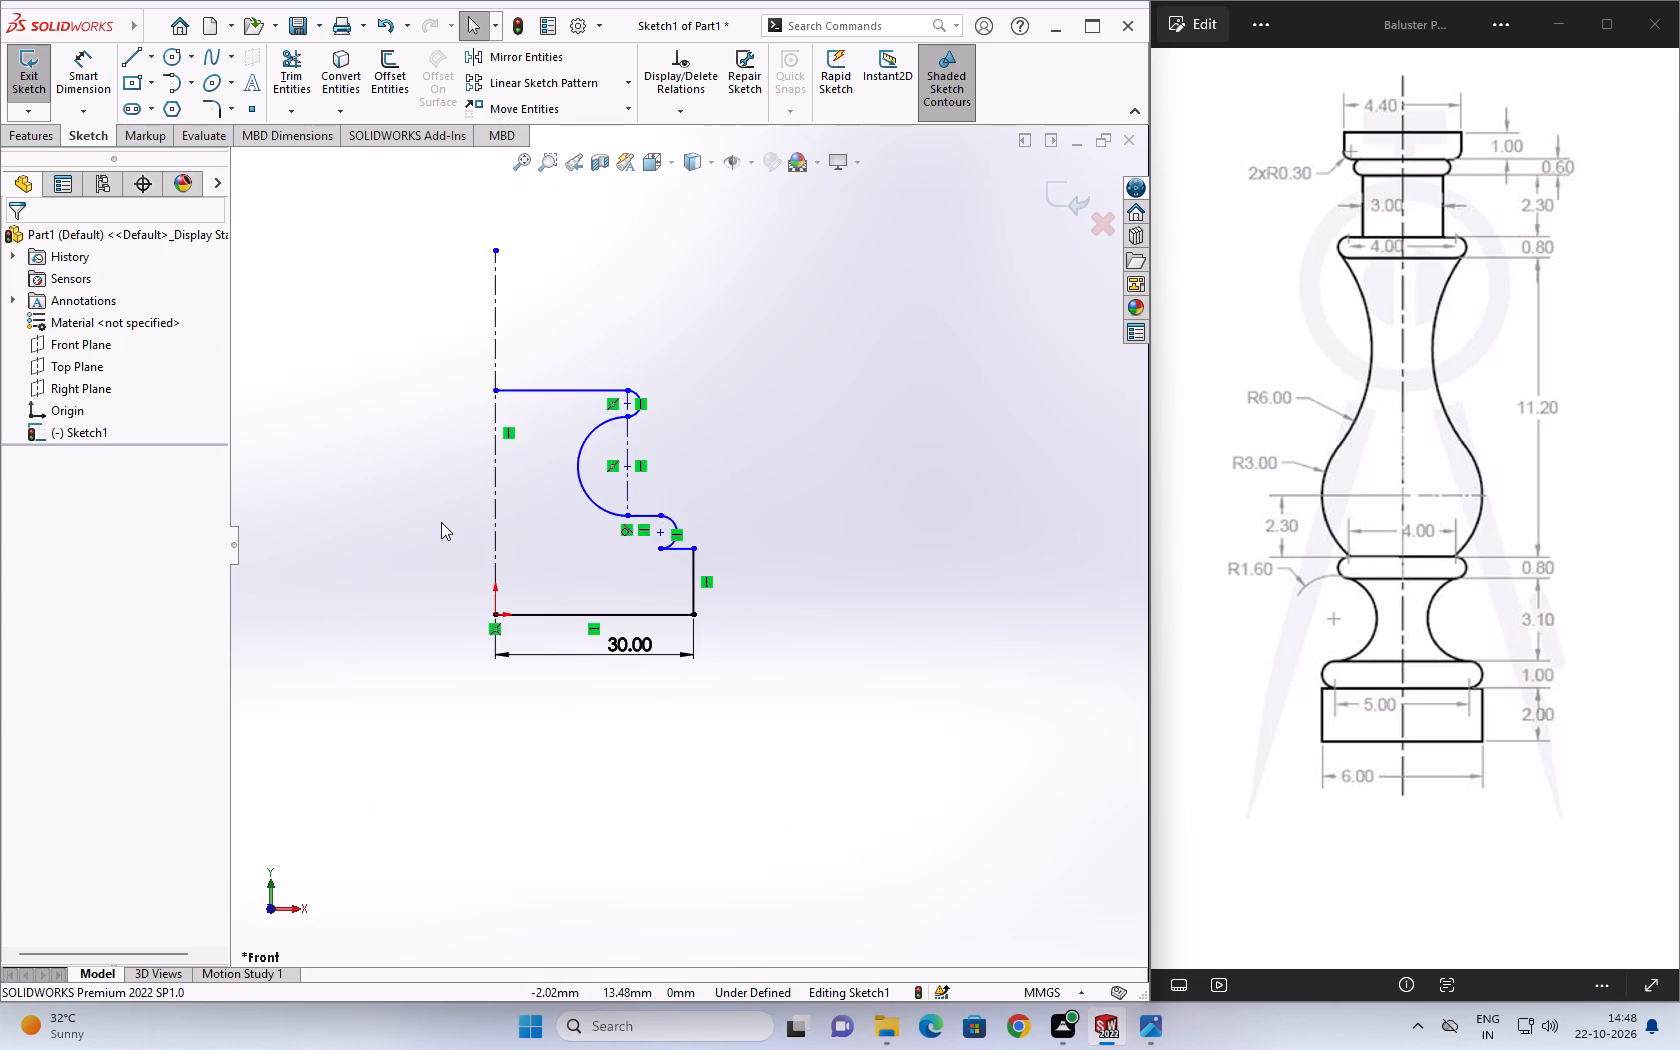
{"action": "scroll", "coordinate": [505, 322], "scroll_direction": "down", "scroll_amount": 3}
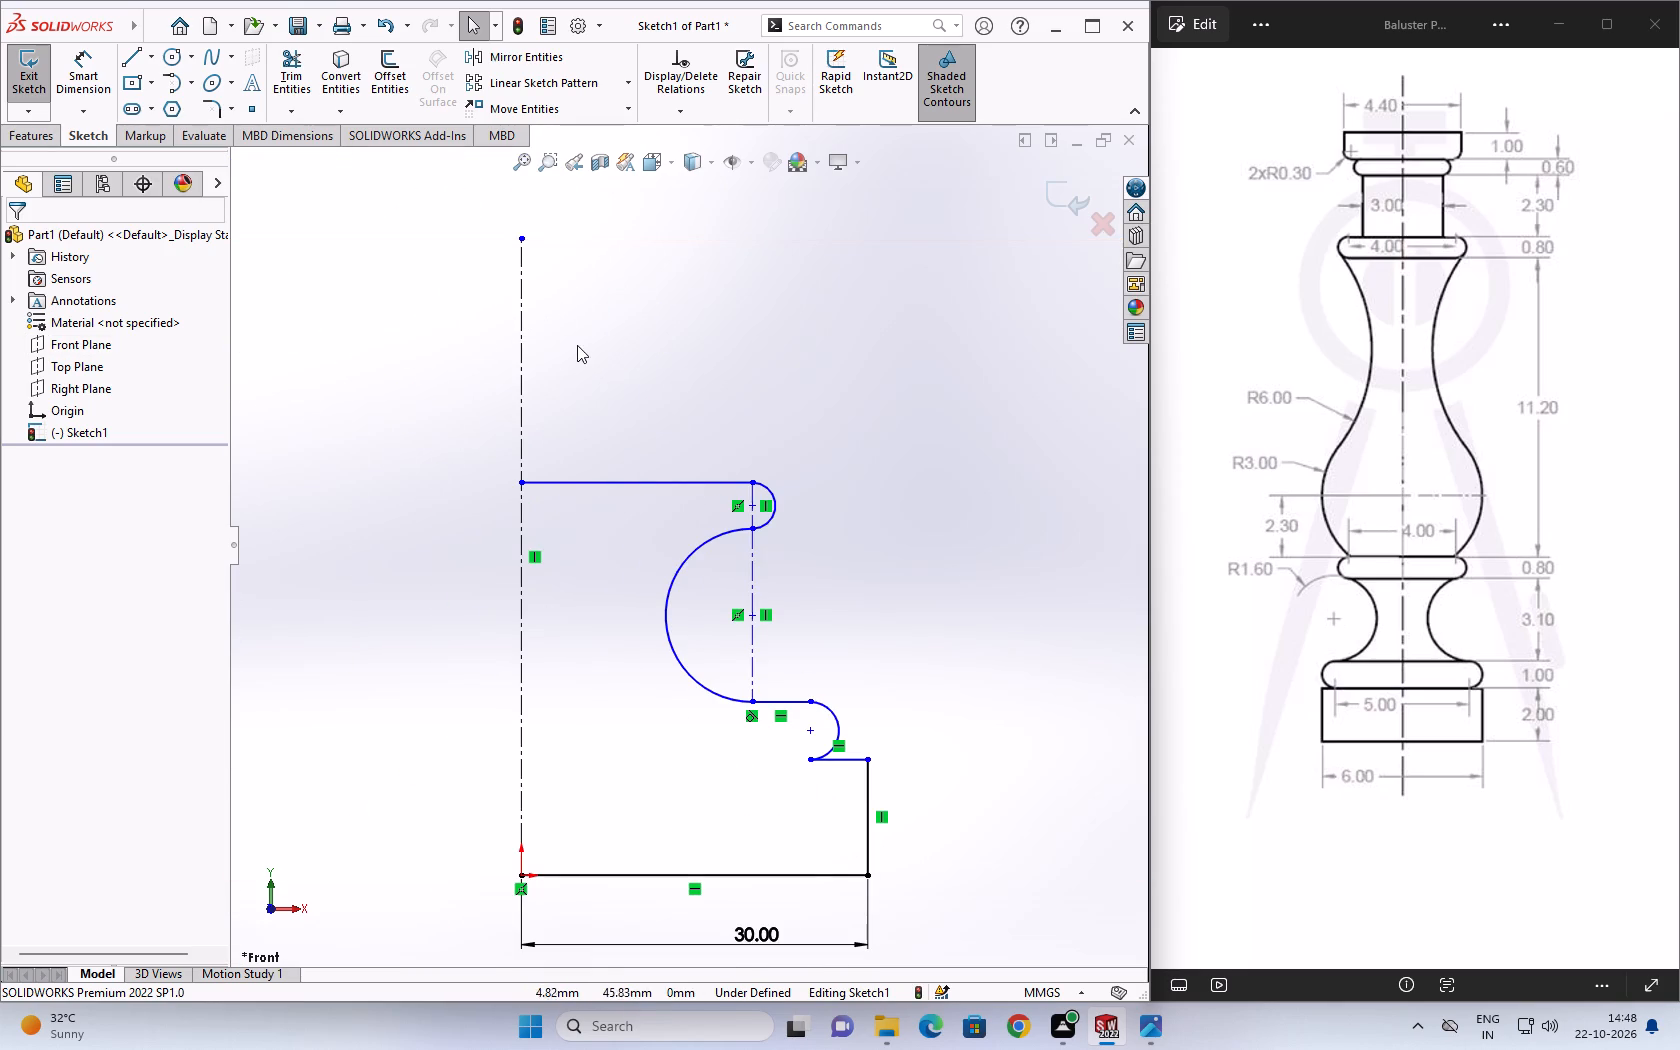
{"action": "left_click", "coordinate": [522, 339]}
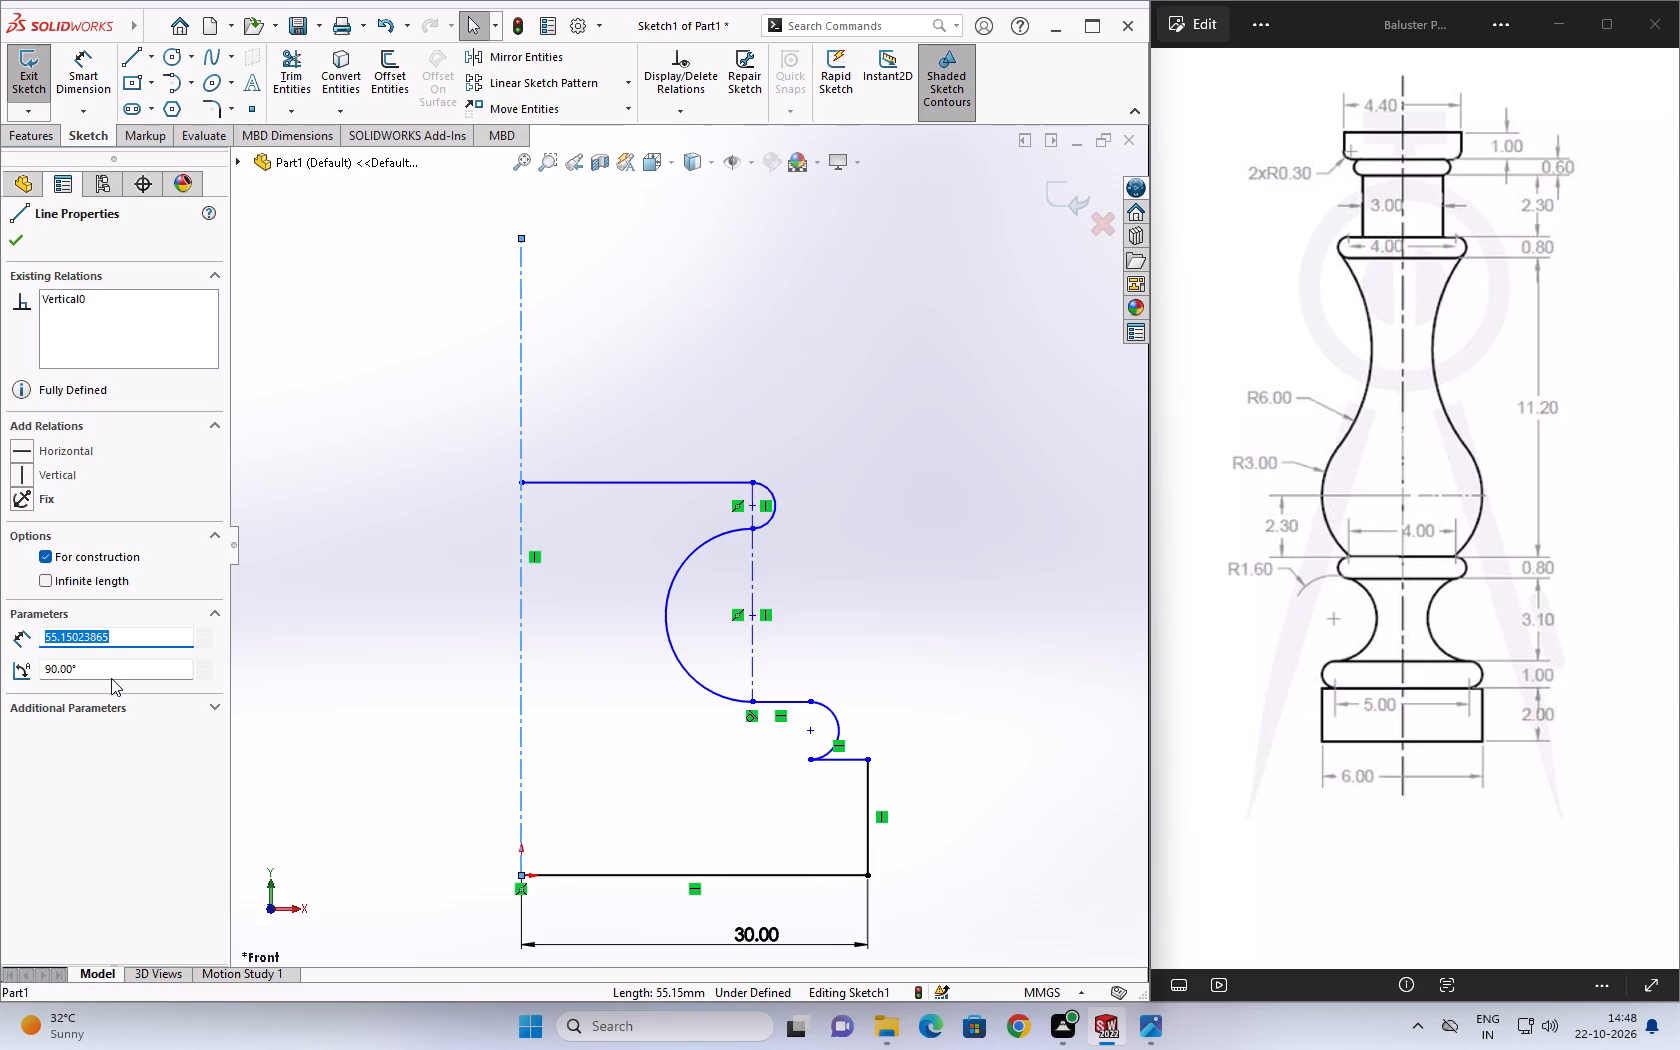
{"action": "type", "text": "80"}
{"action": "key", "text": "Return"}
{"action": "scroll", "coordinate": [555, 357], "scroll_direction": "down", "scroll_amount": 1}
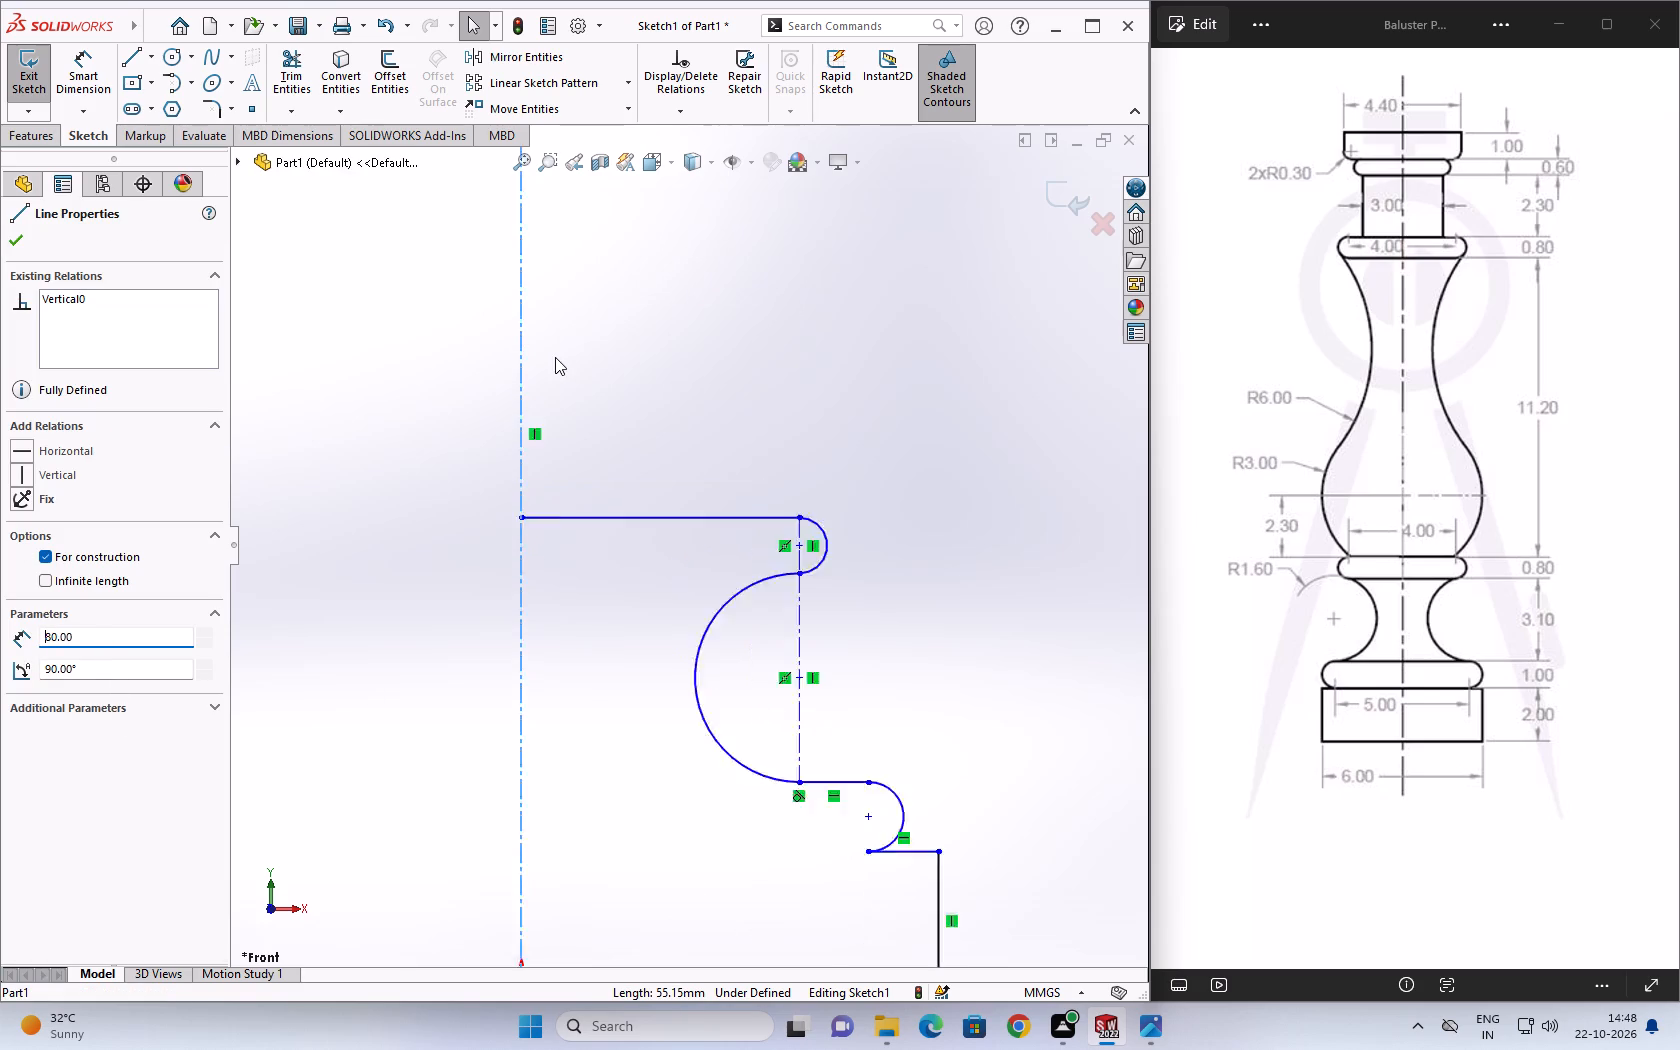
Draw a vertical line about 46 mm long along the centerline, from the topmost profile line's inner end to the centerline's upper end.
{"action": "scroll", "coordinate": [555, 357], "scroll_direction": "down", "scroll_amount": 2}
{"action": "scroll", "coordinate": [685, 288], "scroll_direction": "up", "scroll_amount": 6}
{"action": "scroll", "coordinate": [693, 224], "scroll_direction": "down", "scroll_amount": 2}
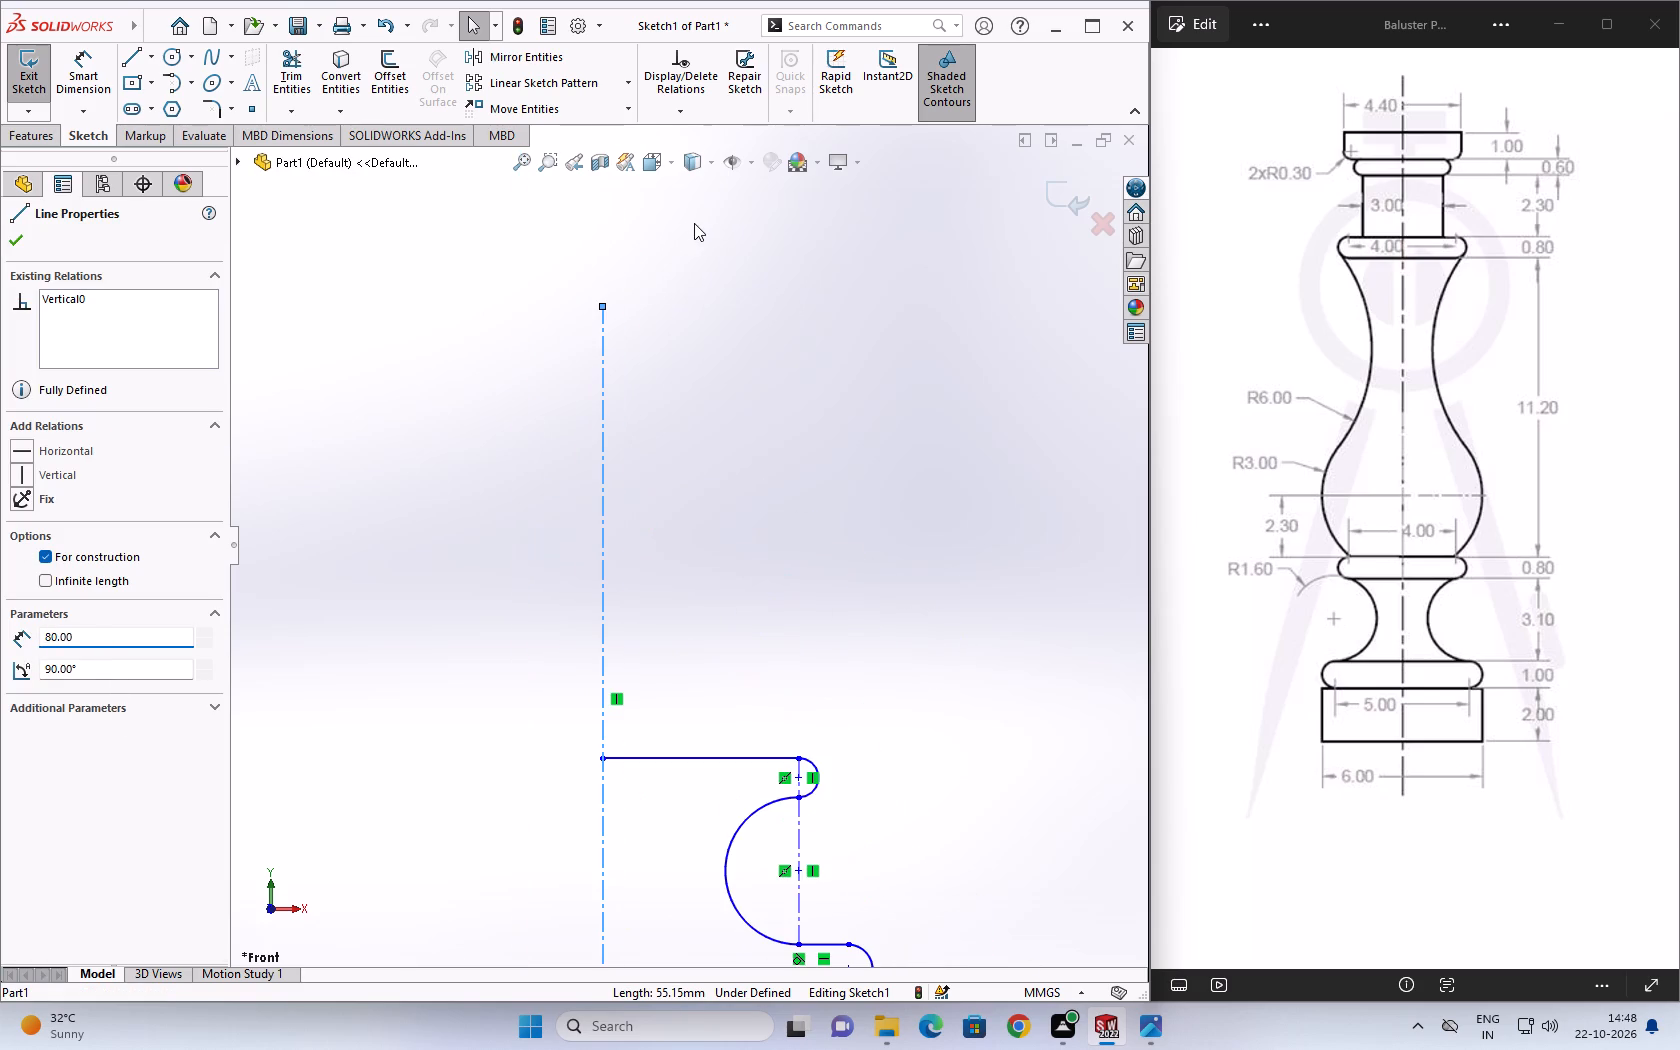
{"action": "key", "text": "Escape"}
{"action": "key", "text": "Escape"}
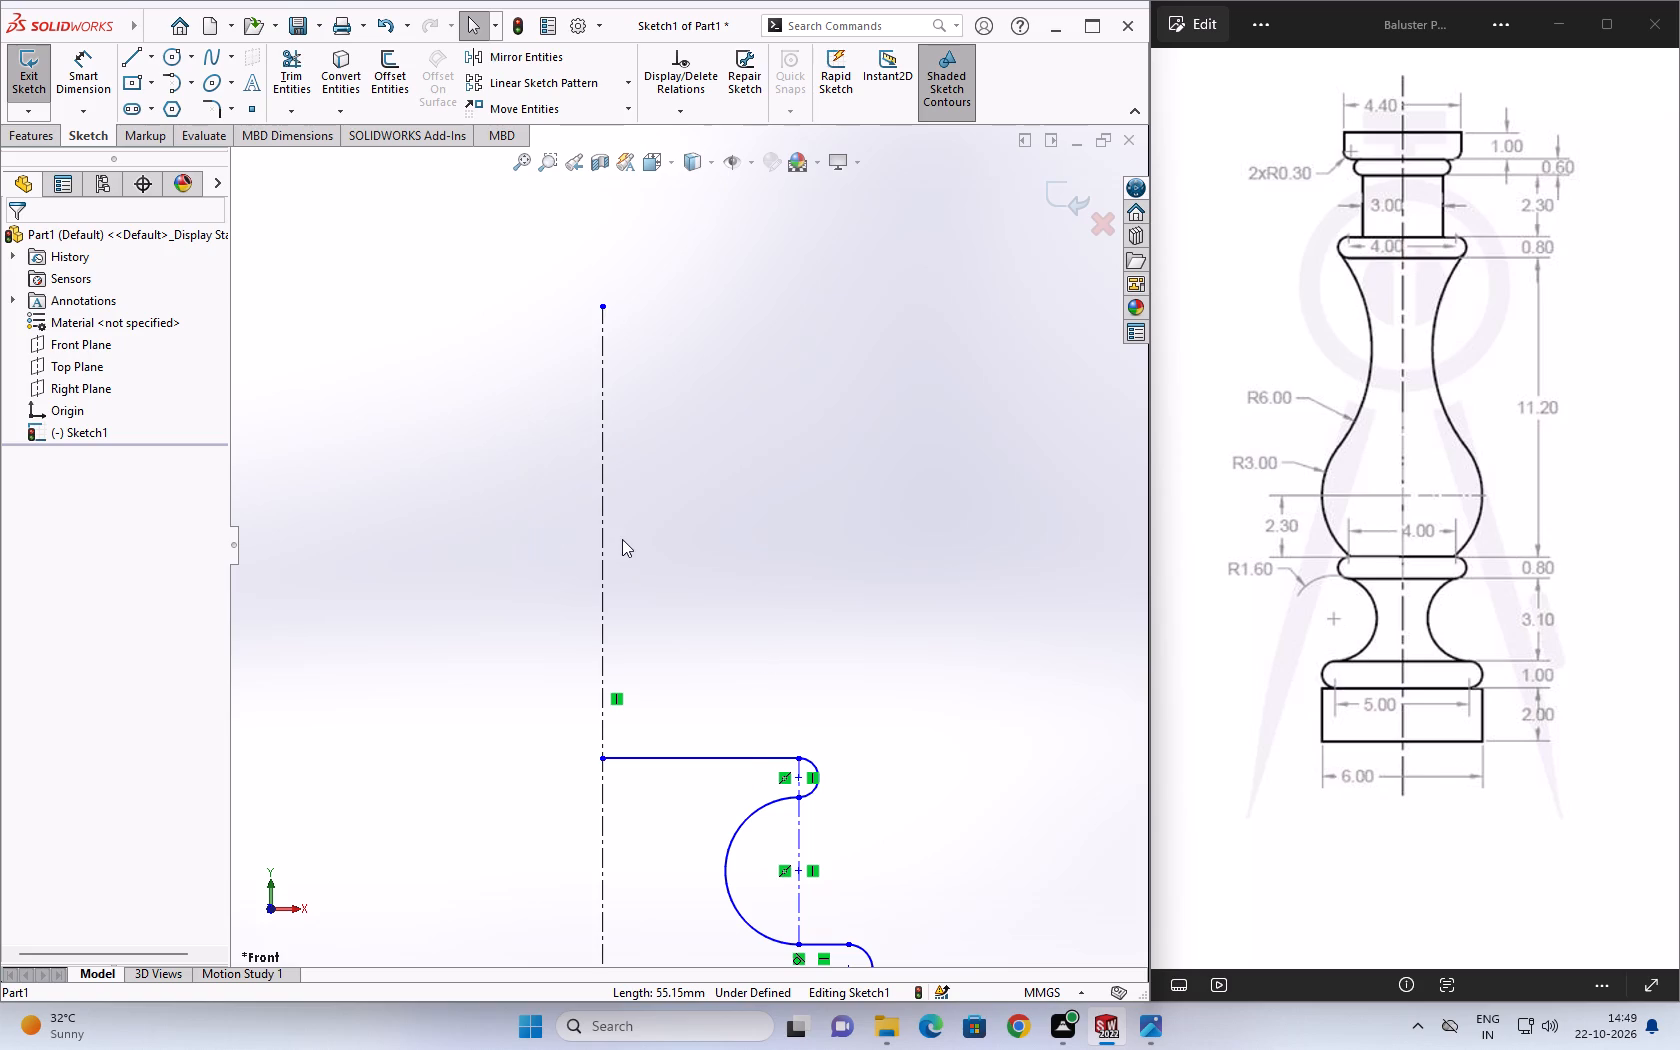
{"action": "left_click", "coordinate": [134, 69]}
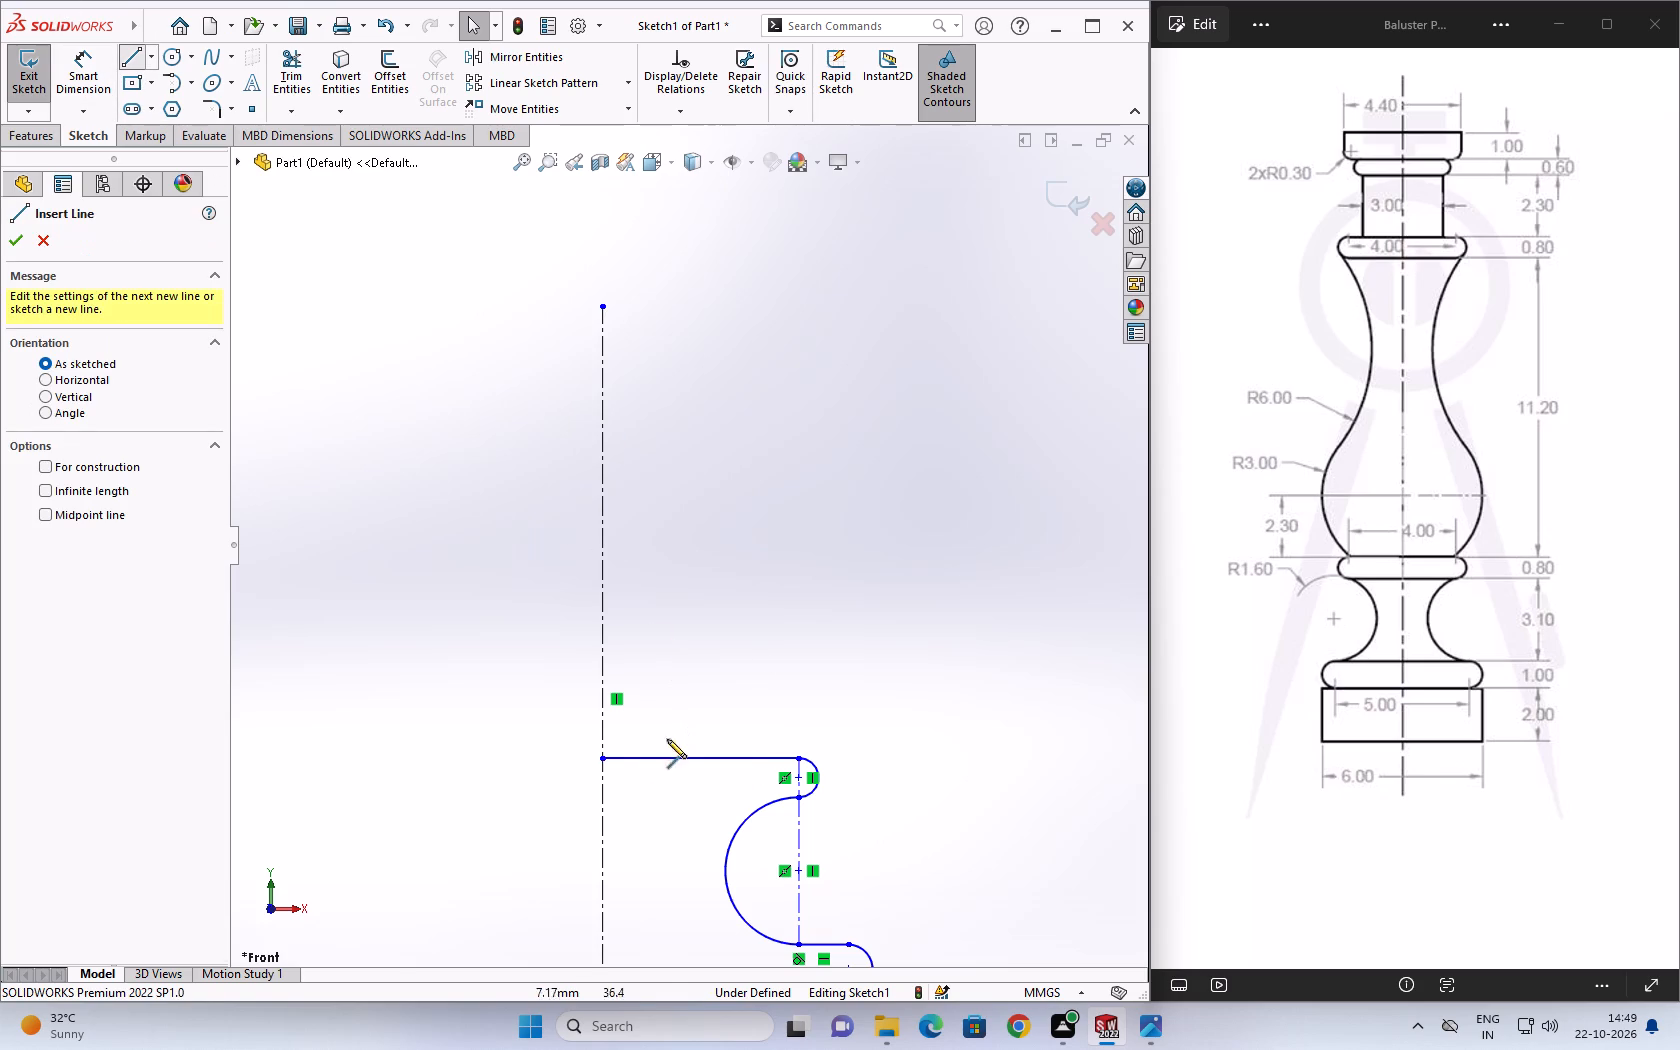
{"action": "left_click", "coordinate": [600, 762]}
{"action": "left_click", "coordinate": [604, 306]}
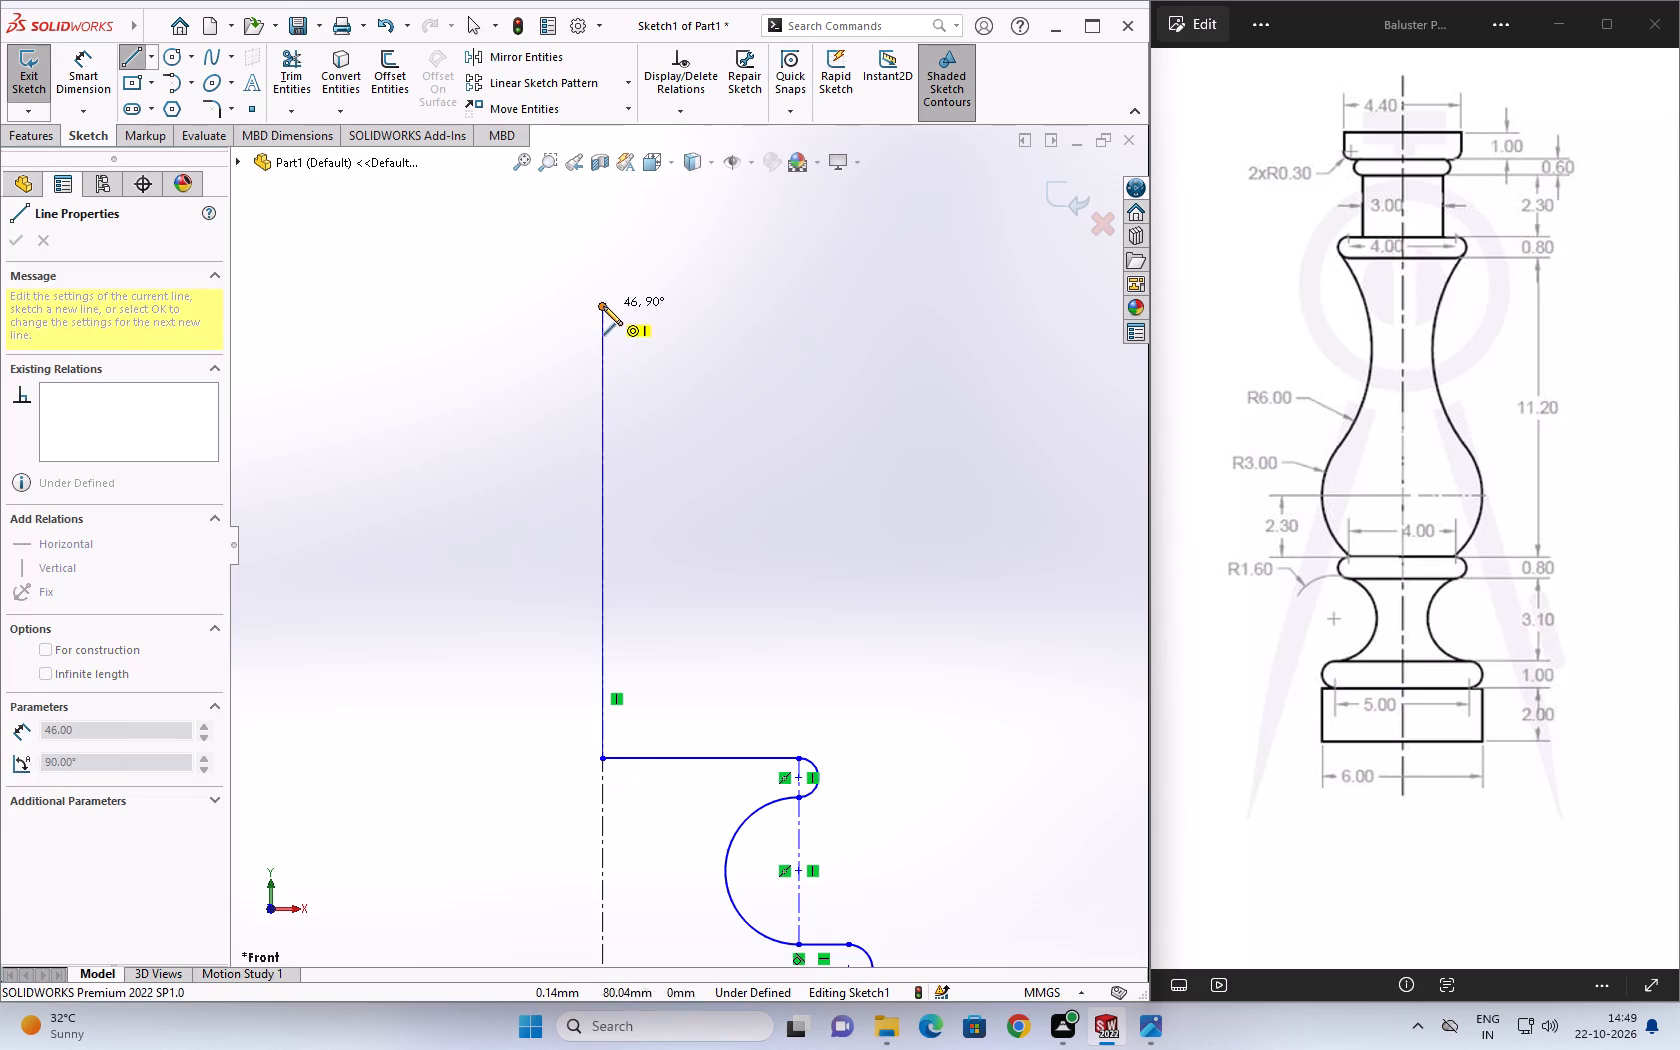
{"action": "key", "text": "Escape"}
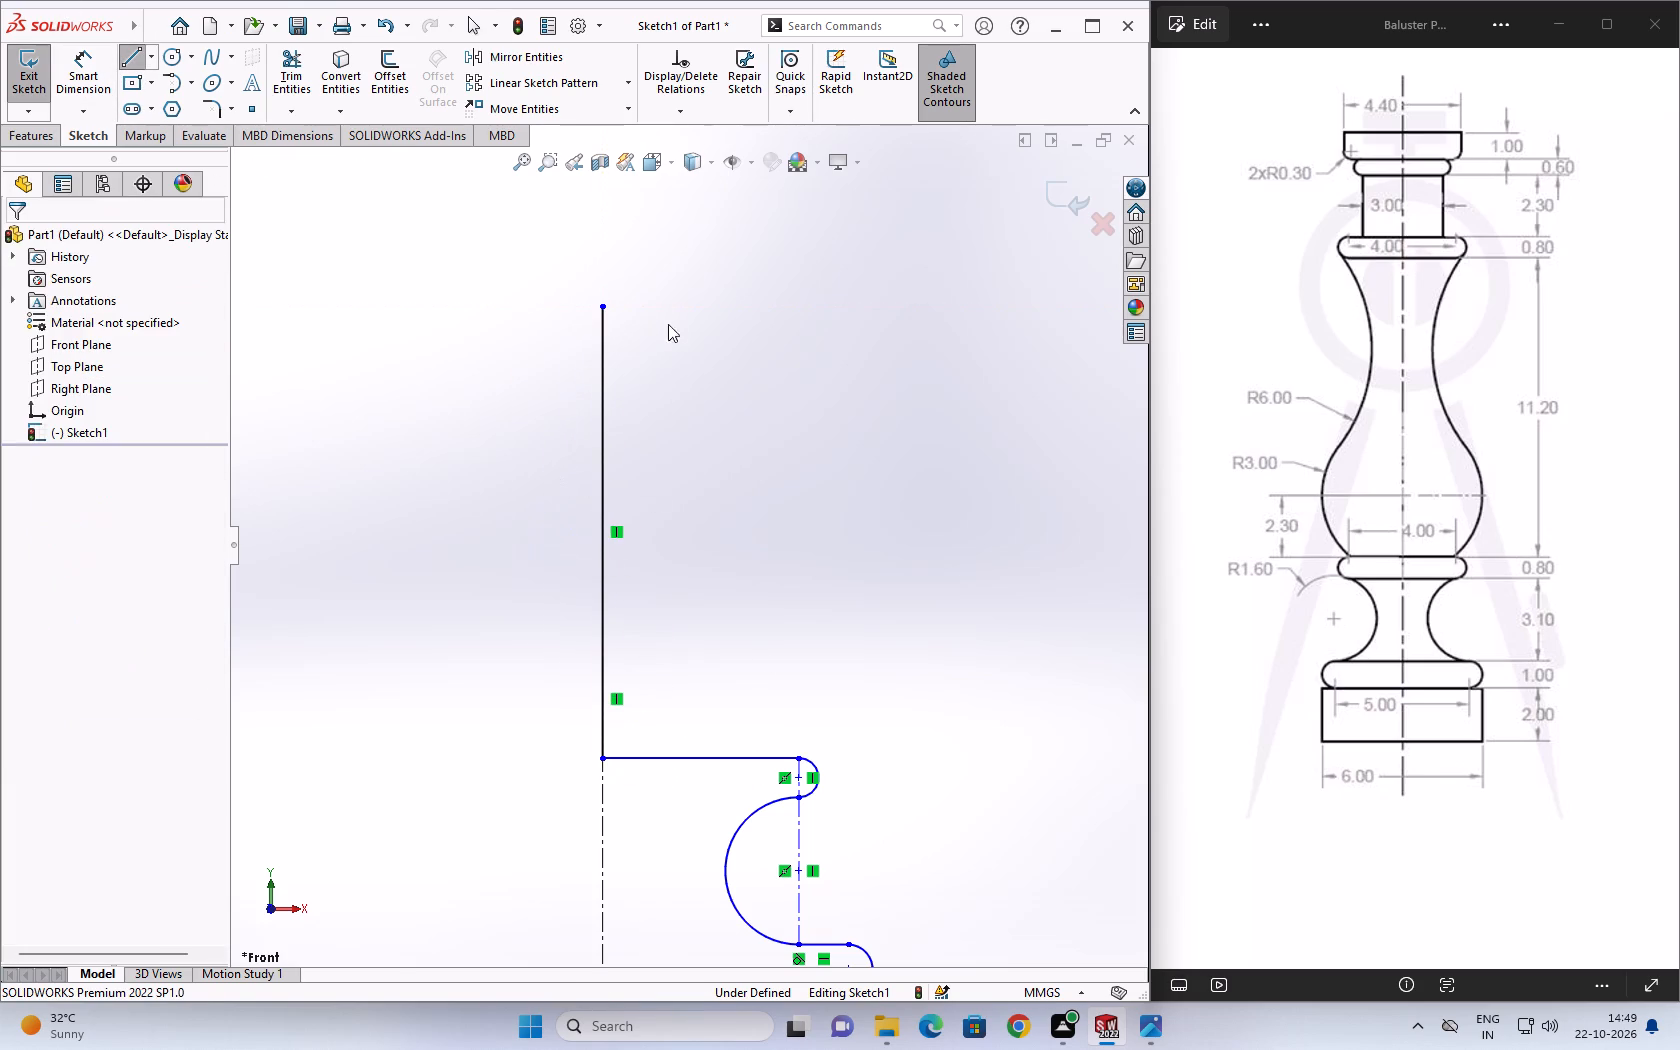
{"action": "key", "text": "Escape"}
{"action": "key", "text": "Escape"}
Dimension the new vertical line and set its length to 46/2, i.e. 23 mm.
{"action": "left_click", "coordinate": [76, 74]}
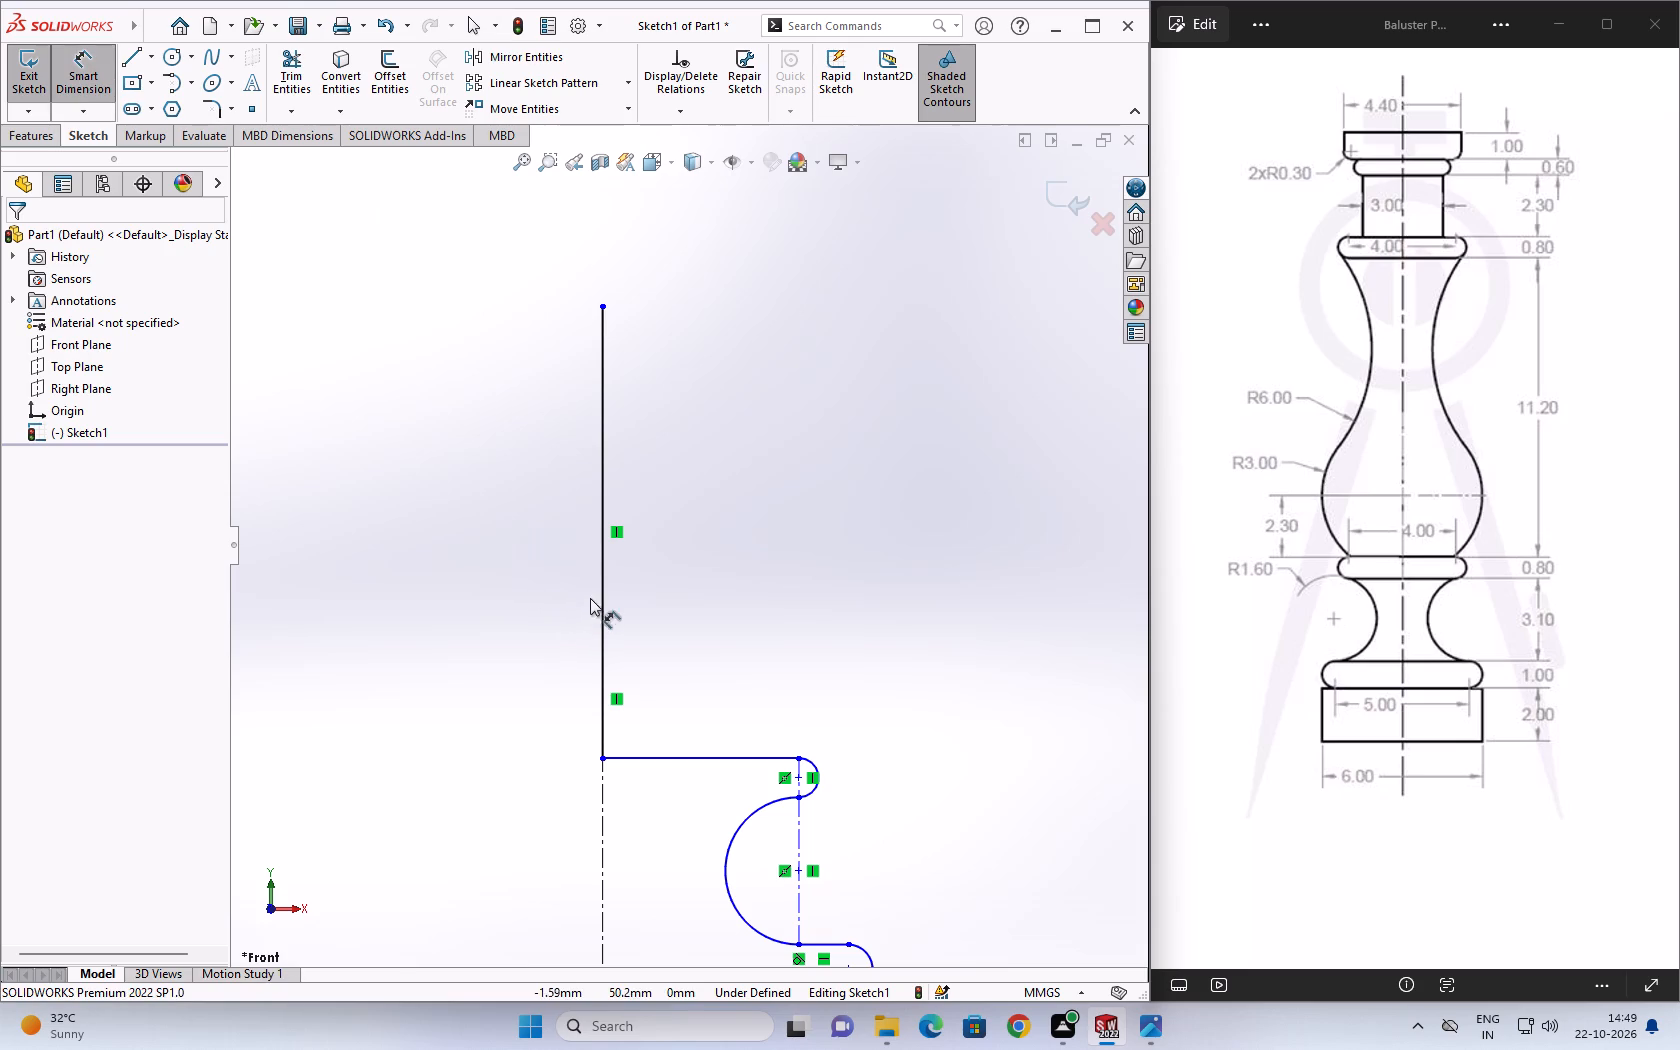
{"action": "left_click", "coordinate": [602, 597]}
{"action": "left_click", "coordinate": [493, 591]}
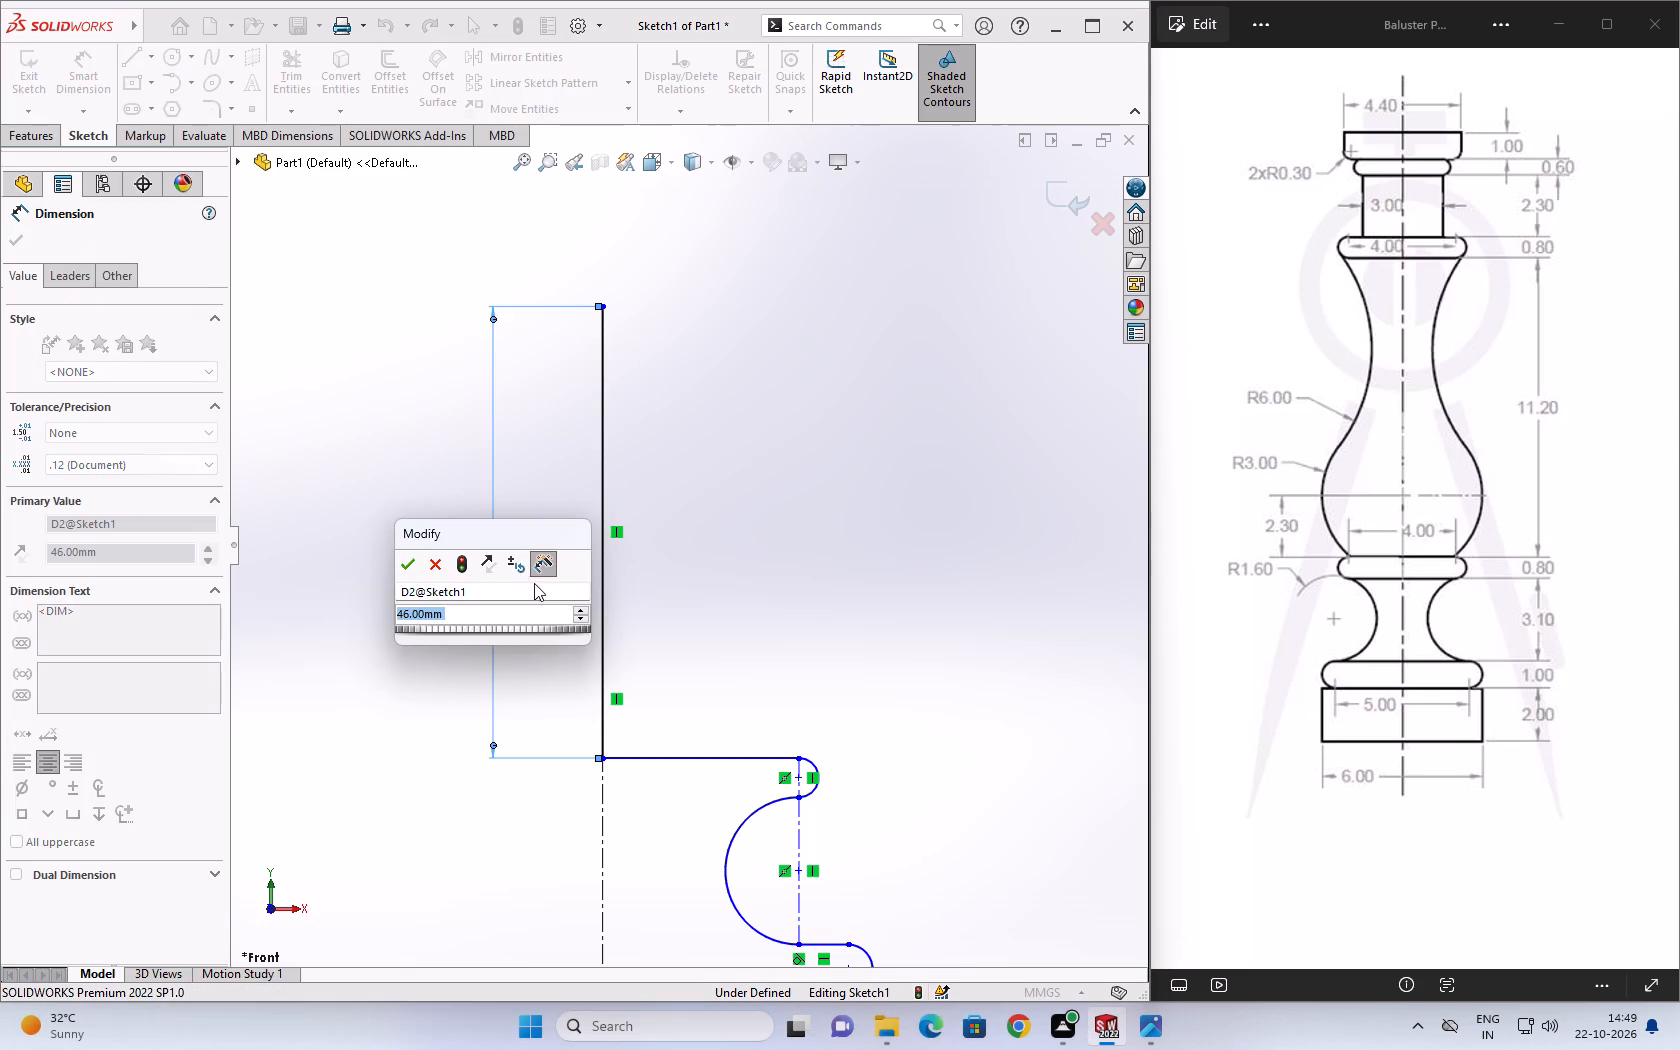
{"action": "type", "text": "46/2"}
{"action": "key", "text": "Return"}
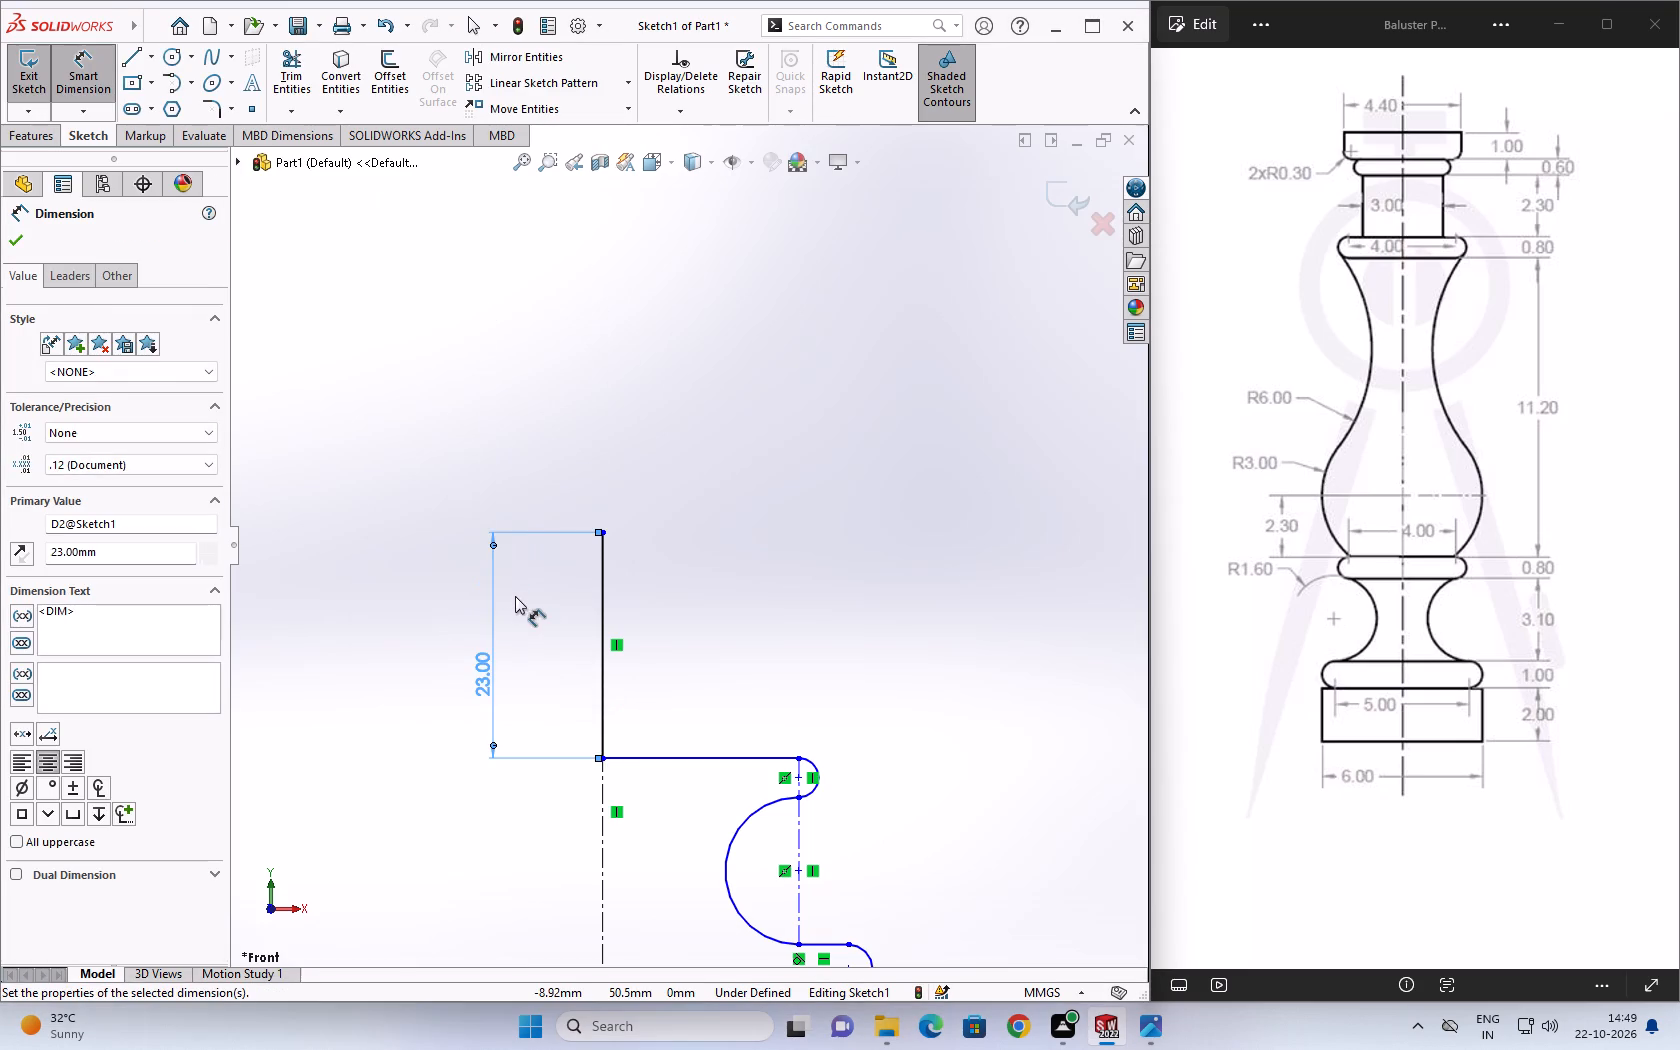
{"action": "key", "text": "Escape"}
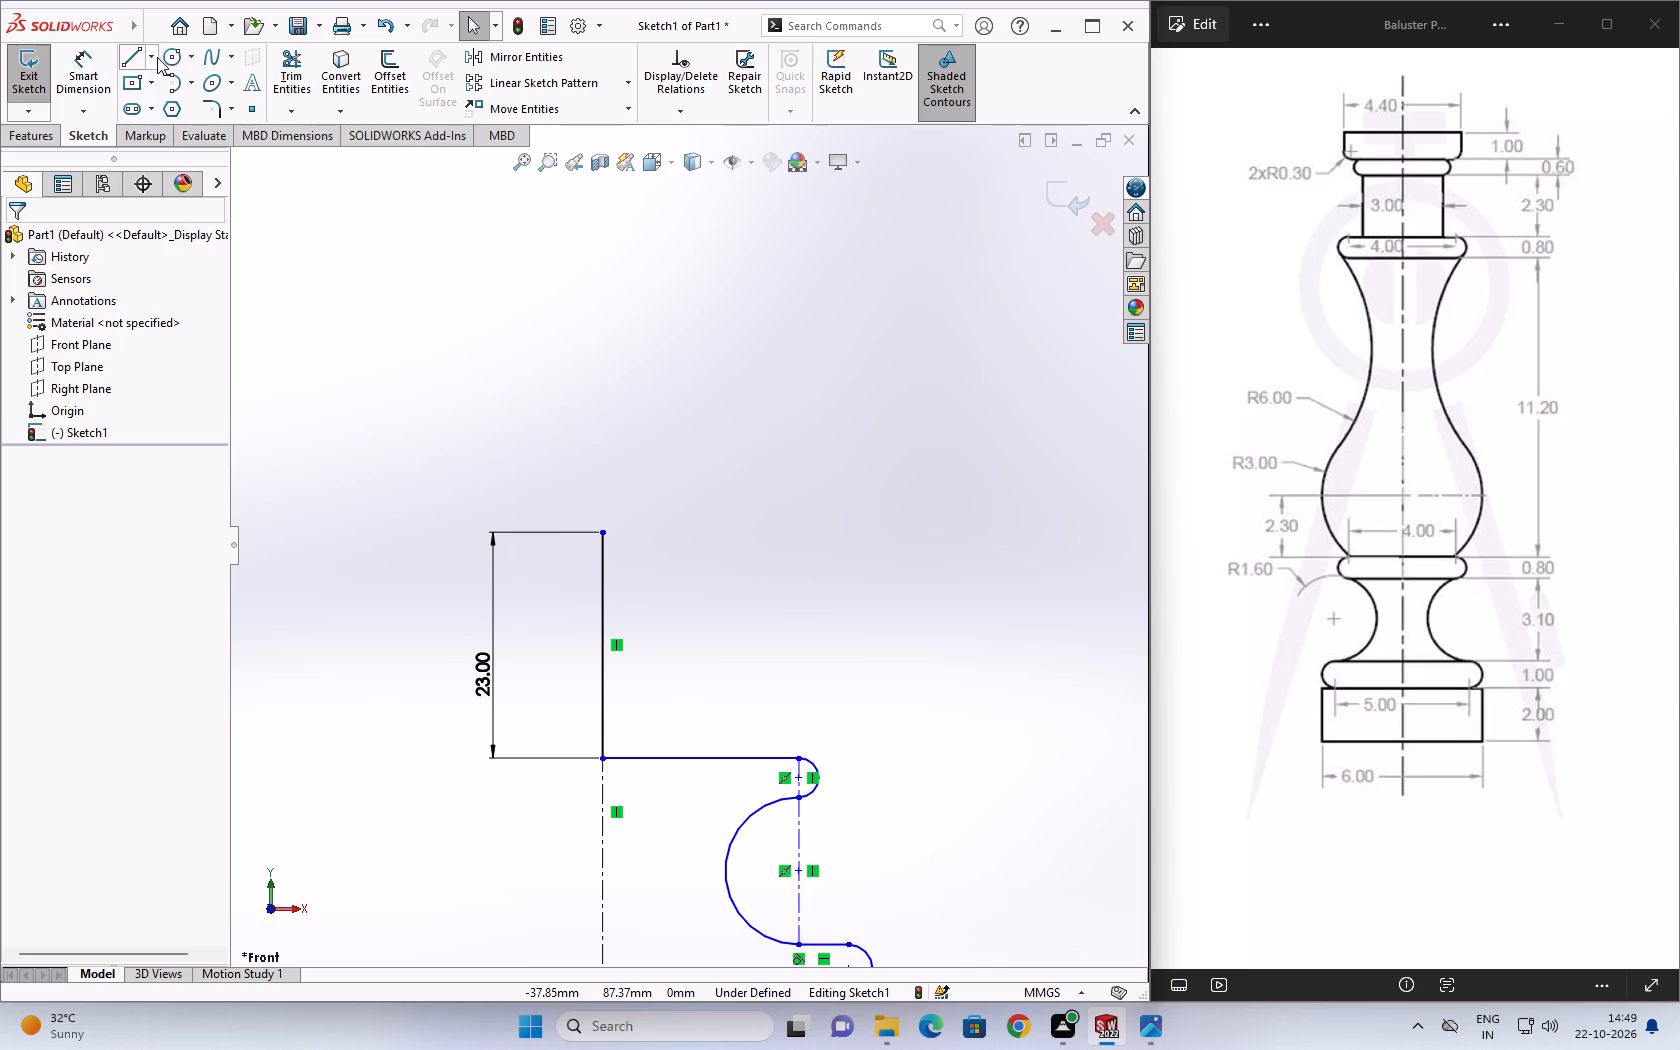
Draw a horizontal construction centerline outward from the upper end of the 23 mm vertical line, extending past the bead arc.
{"action": "left_click", "coordinate": [151, 57]}
{"action": "left_click", "coordinate": [201, 108]}
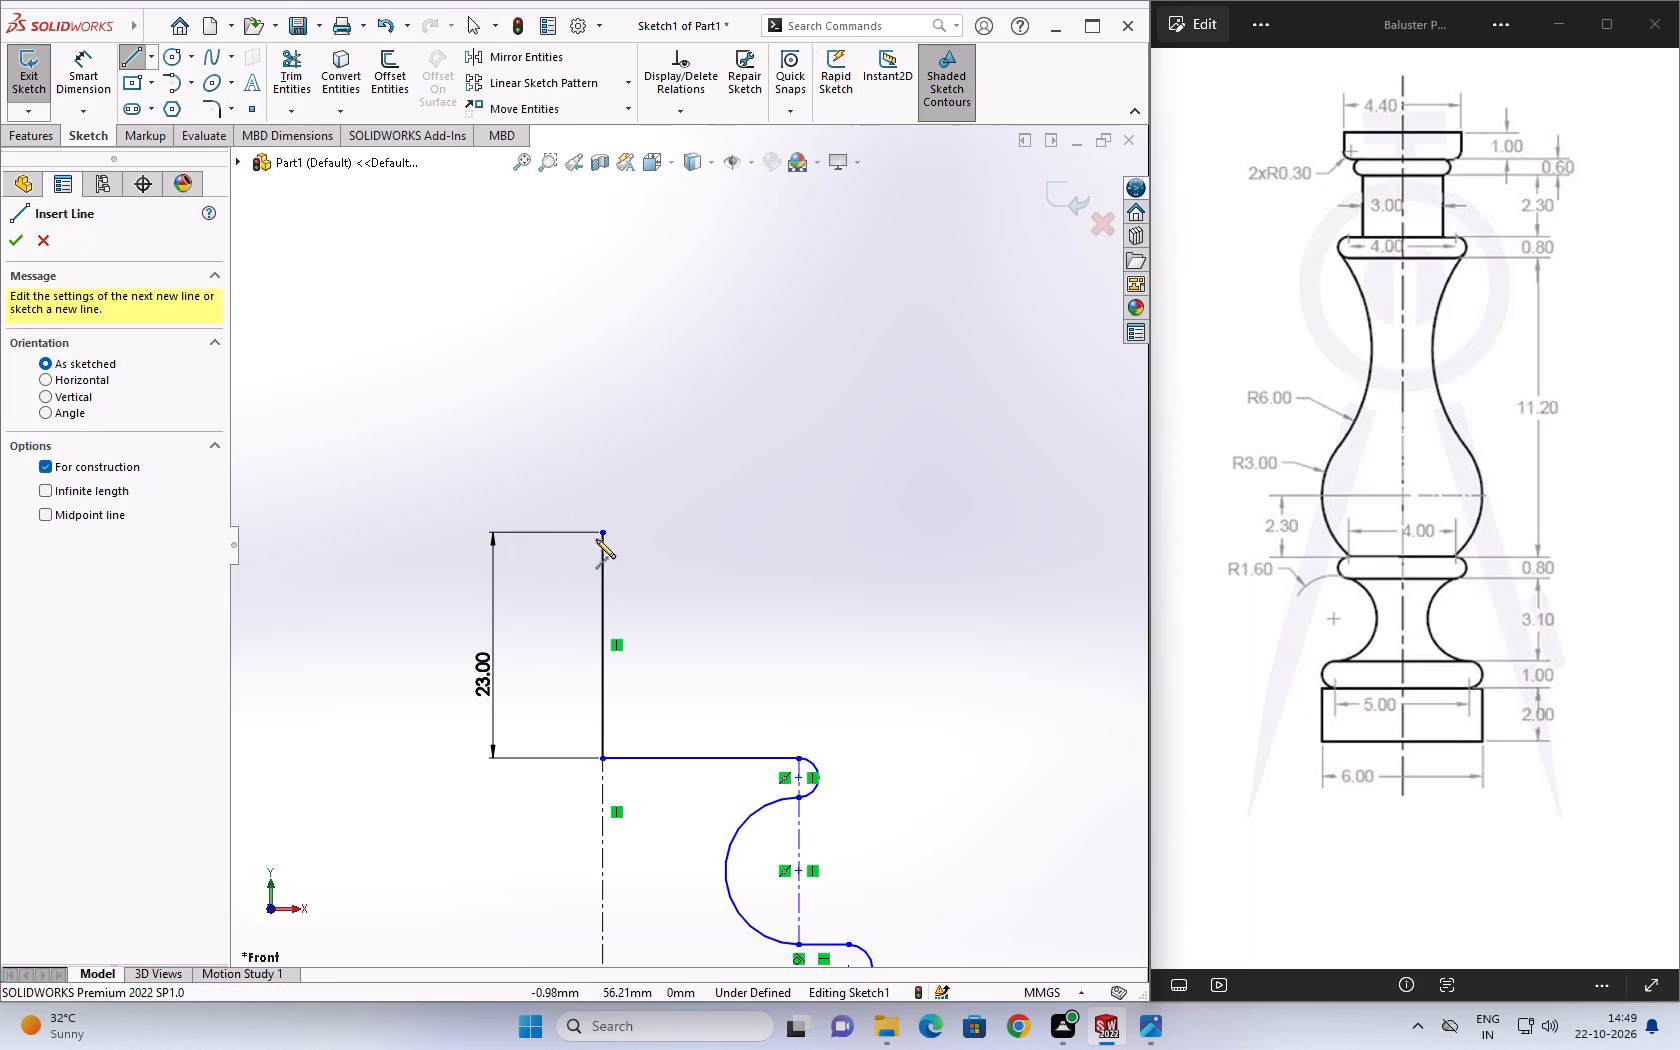
{"action": "left_click", "coordinate": [603, 536]}
{"action": "left_click", "coordinate": [1007, 534]}
{"action": "key", "text": "Escape"}
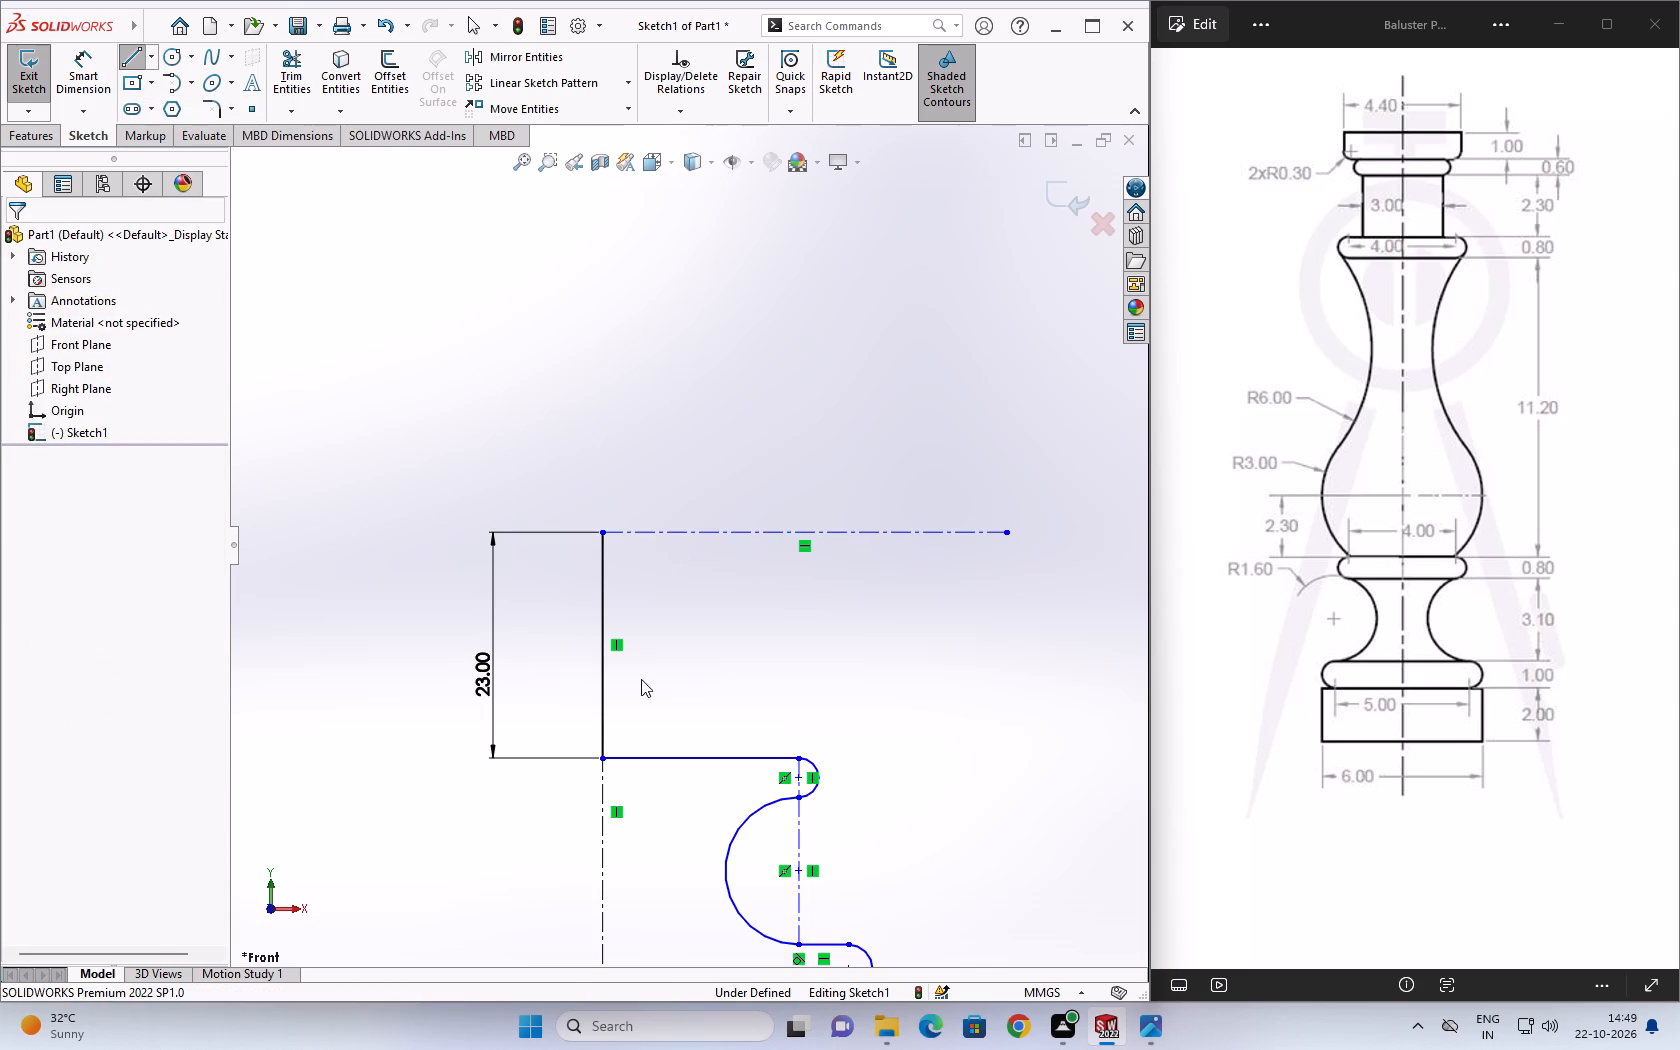
{"action": "key", "text": "Escape"}
Delete the solid 23 mm vertical line on the axis.
{"action": "left_click", "coordinate": [605, 685]}
{"action": "key", "text": "Delete"}
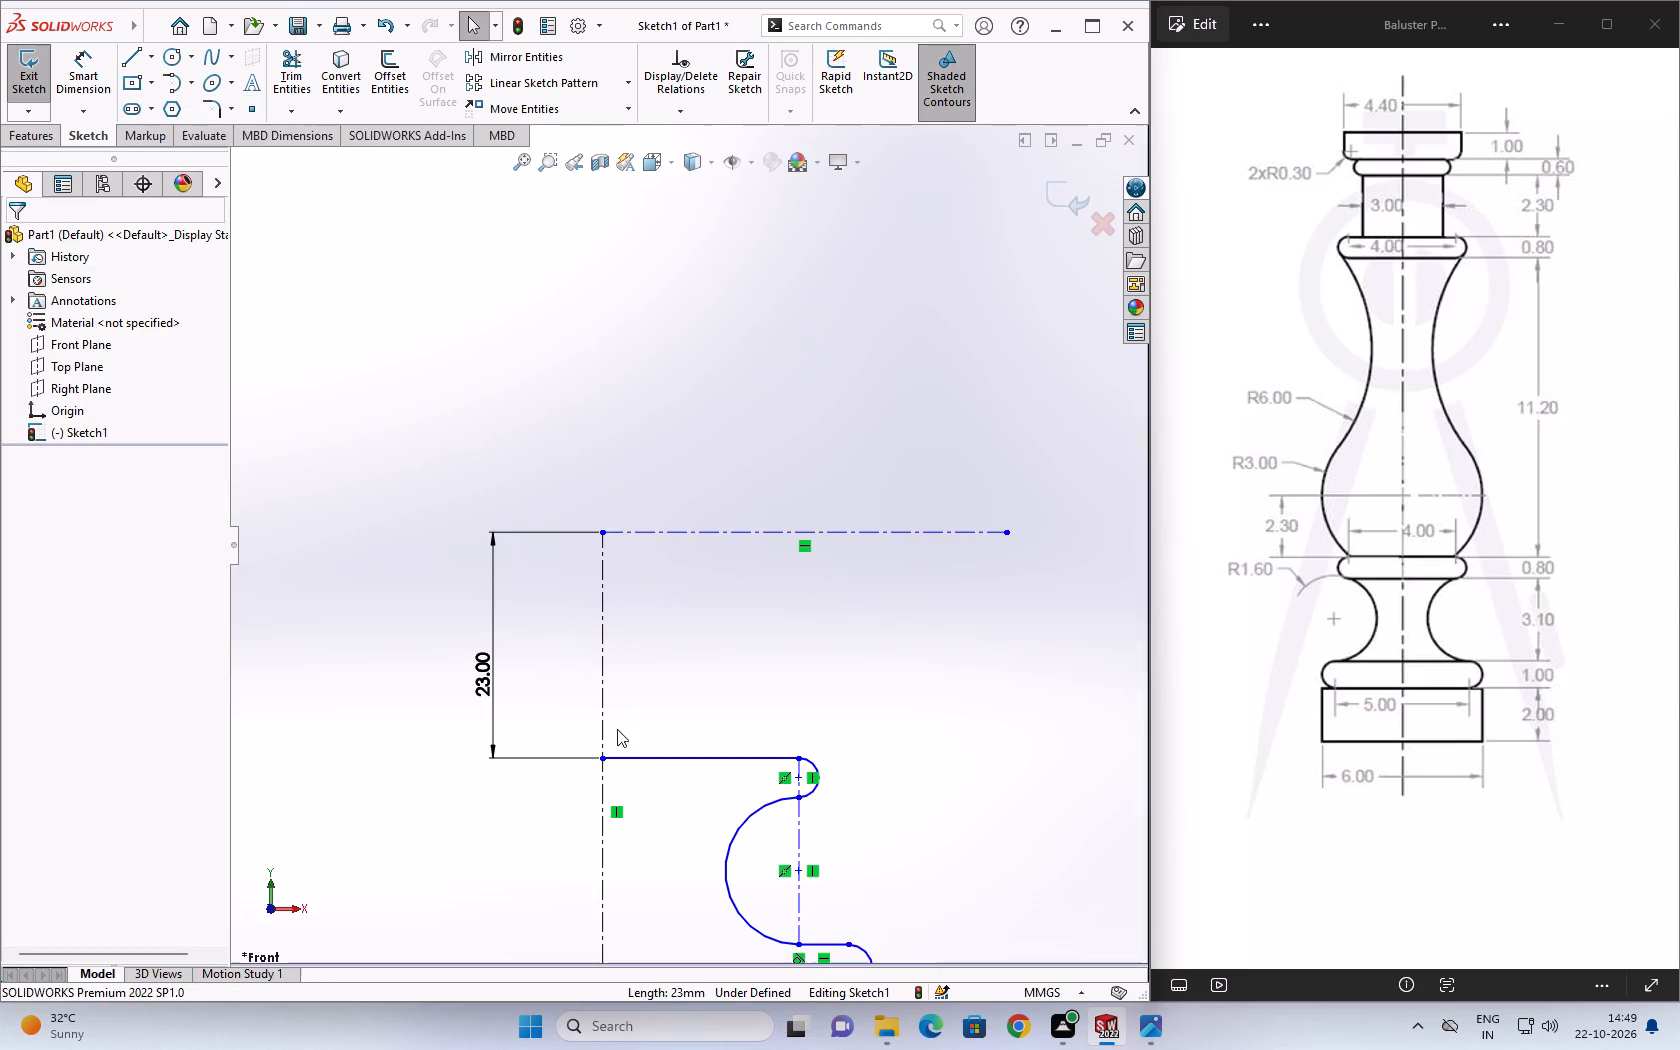
Mirror the topmost horizontal profile line and its adjoining bead arc about the new horizontal centerline, keeping the originals.
{"action": "left_click", "coordinate": [569, 56]}
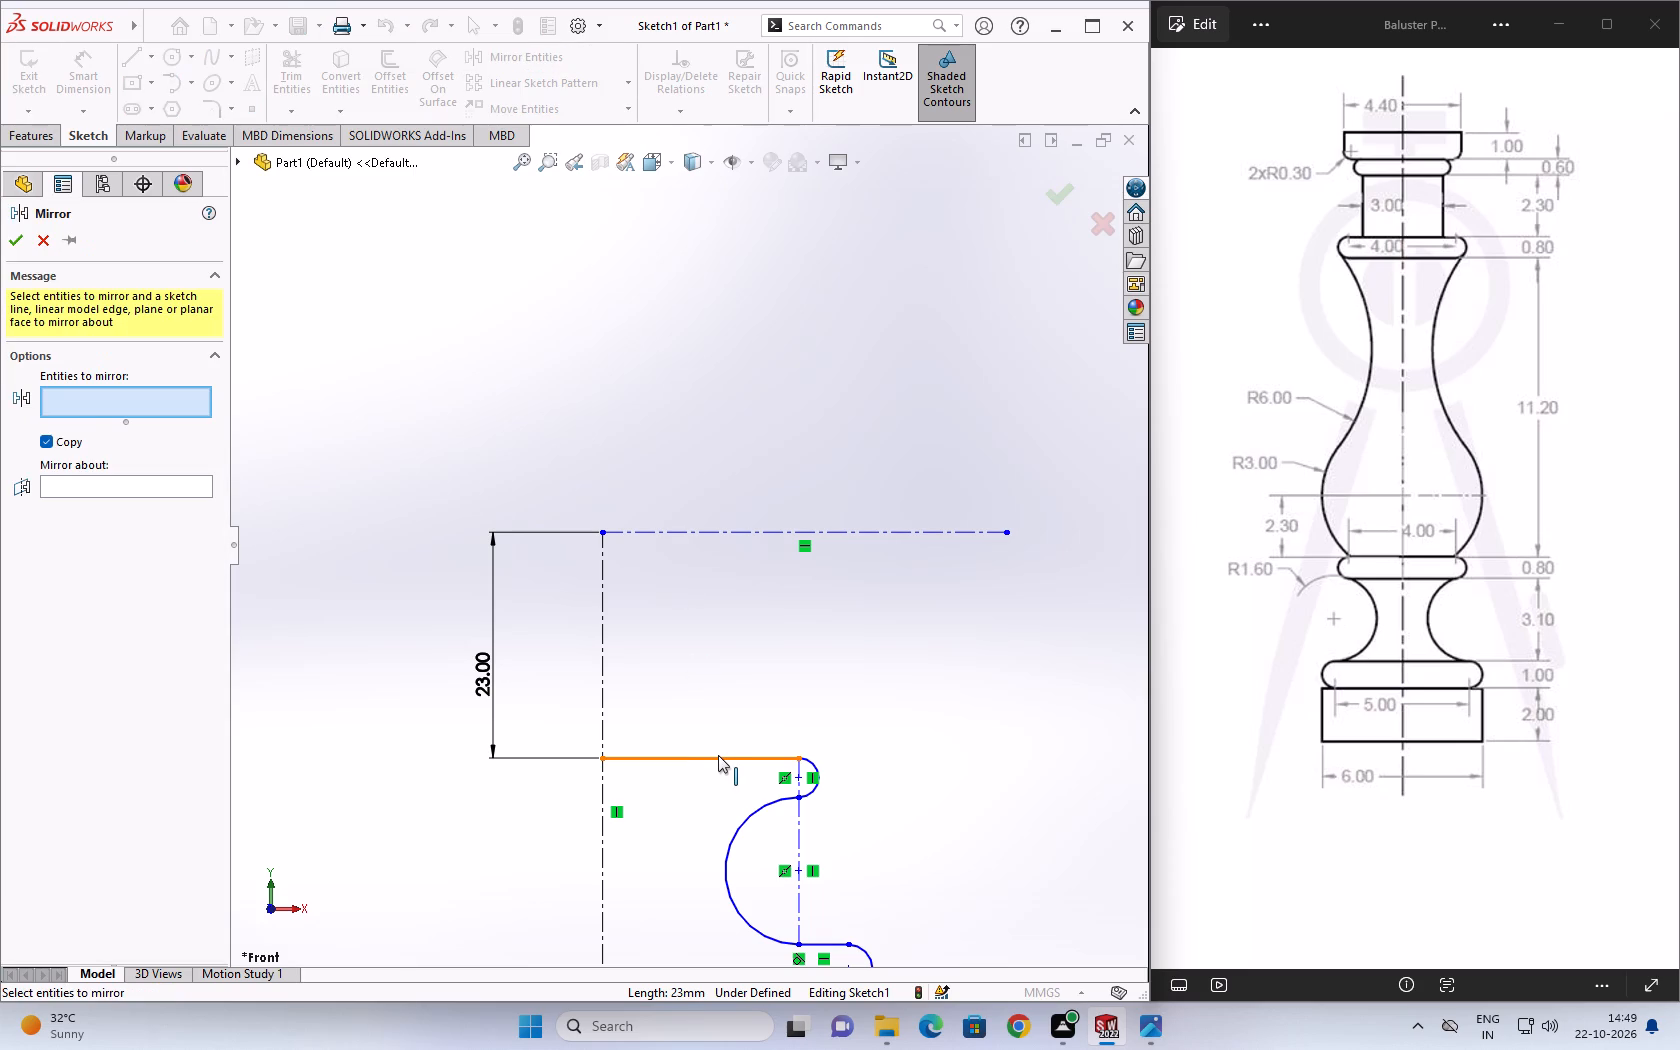
{"action": "left_click", "coordinate": [718, 755]}
{"action": "left_click", "coordinate": [810, 791]}
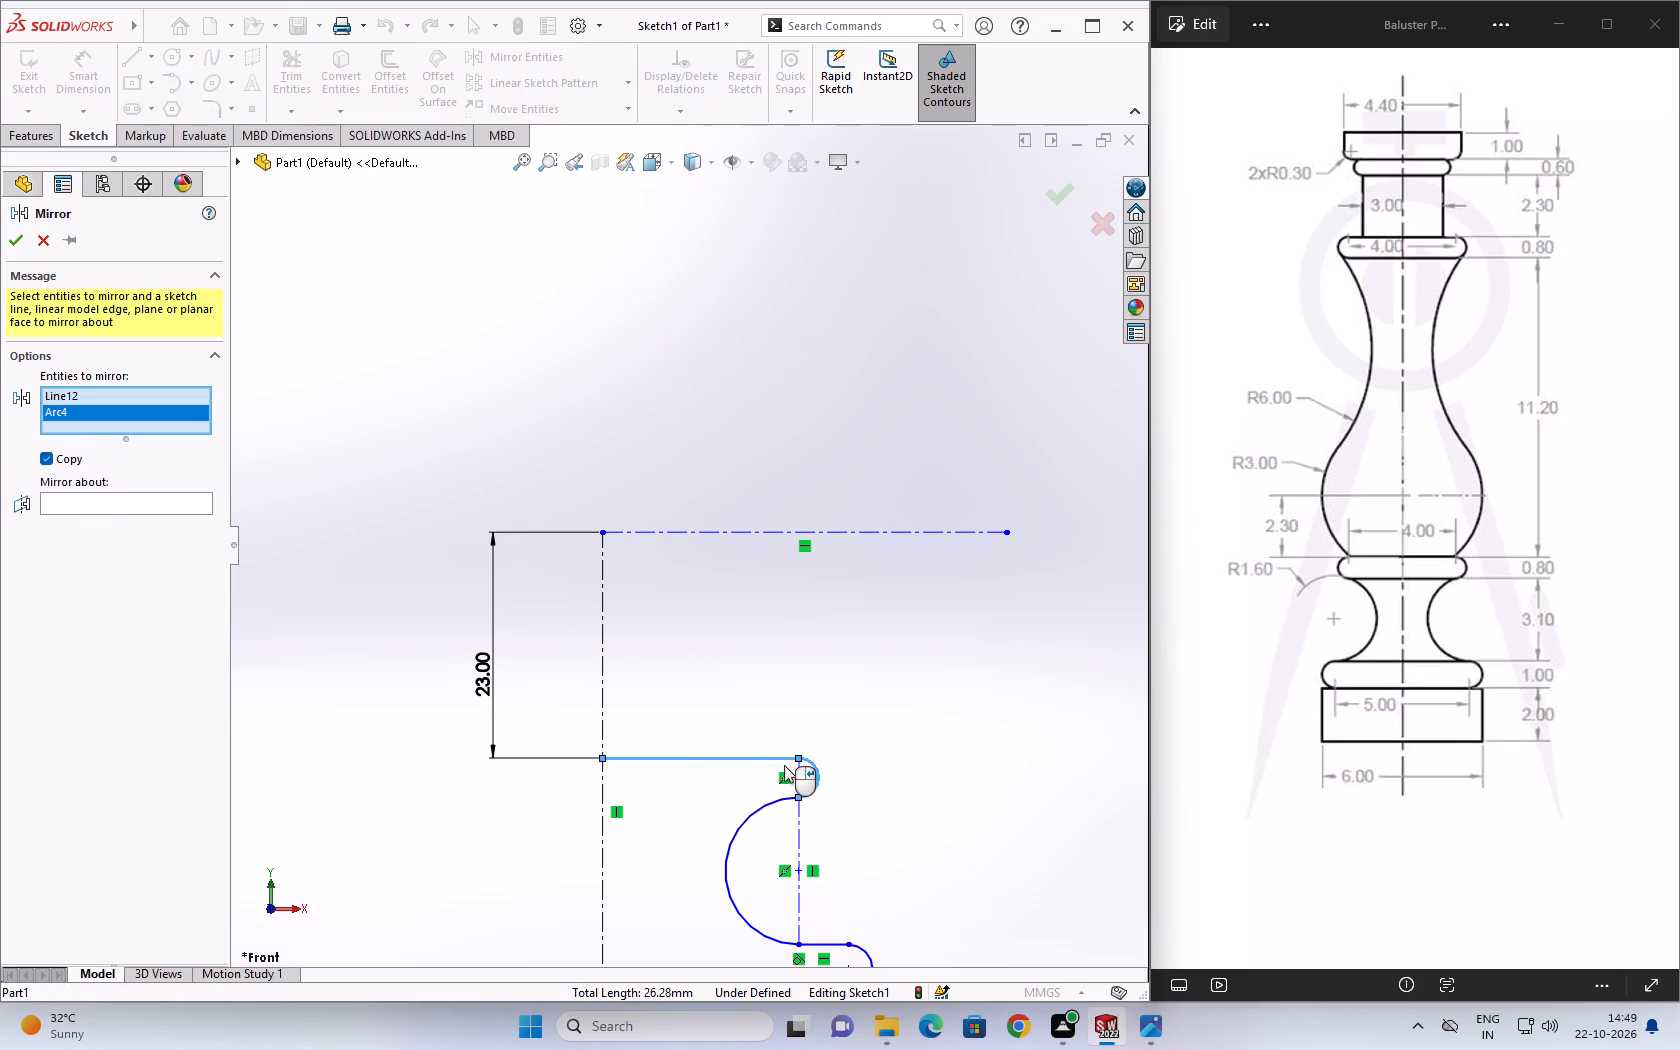
{"action": "left_click", "coordinate": [106, 511]}
{"action": "left_click", "coordinate": [115, 504]}
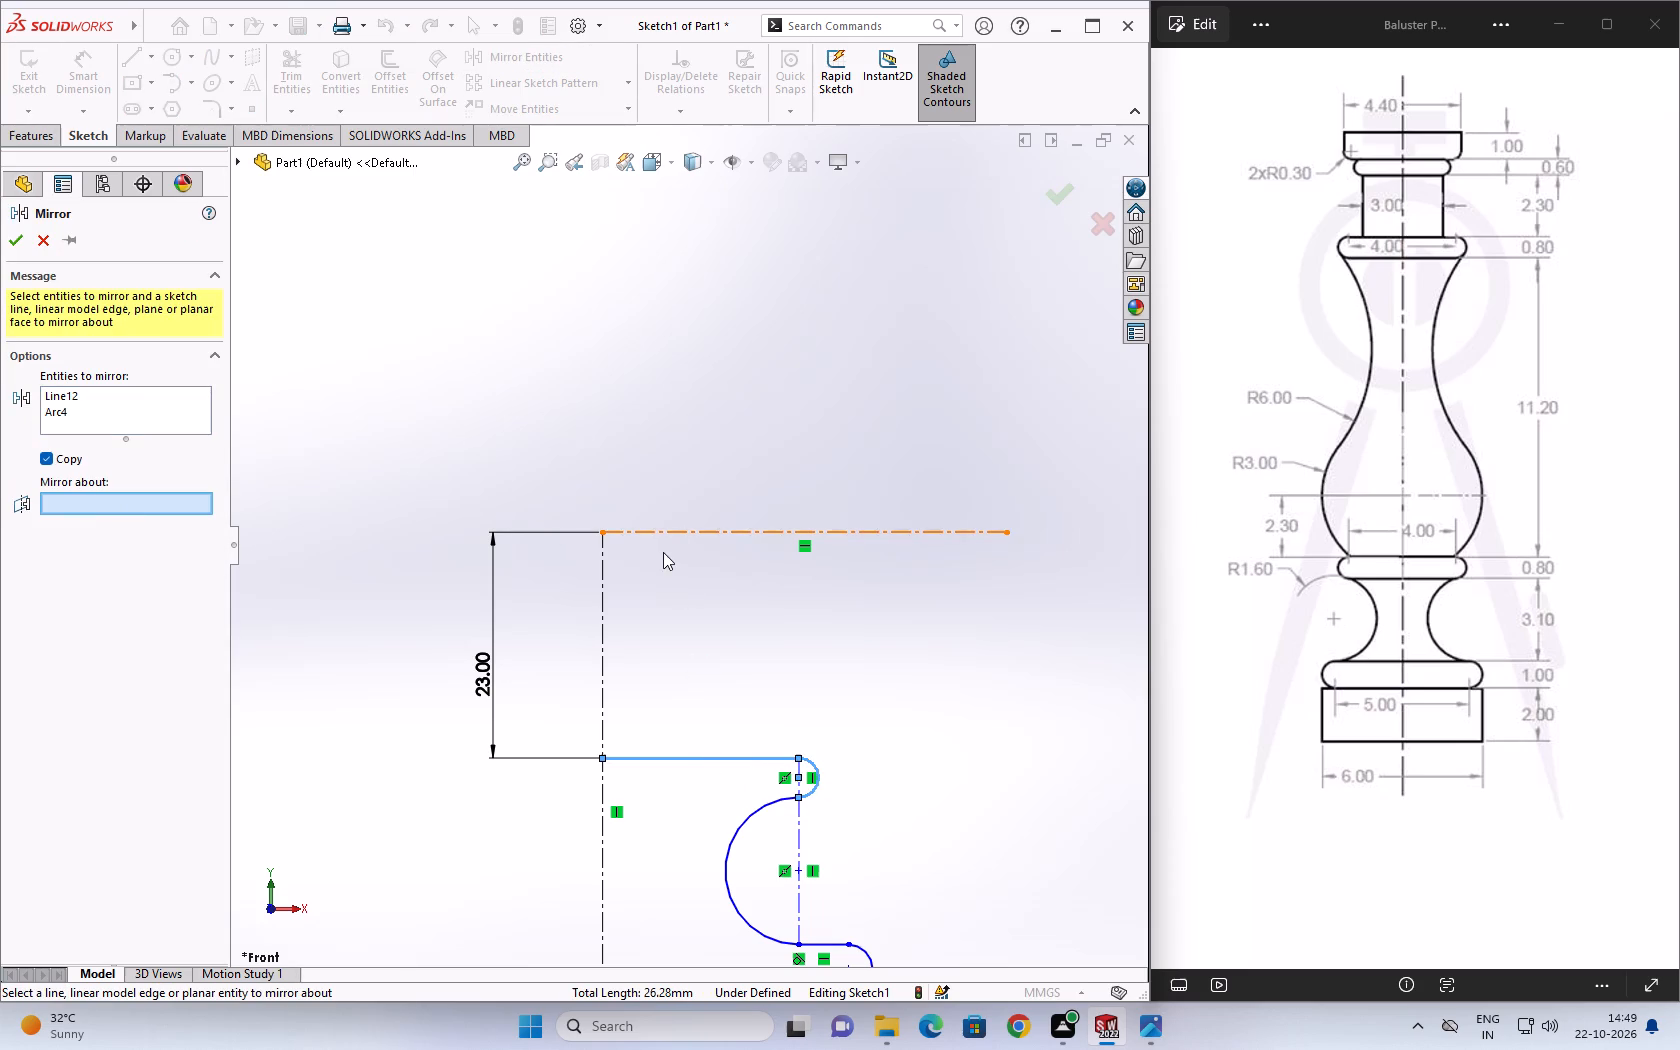
{"action": "left_click", "coordinate": [665, 533]}
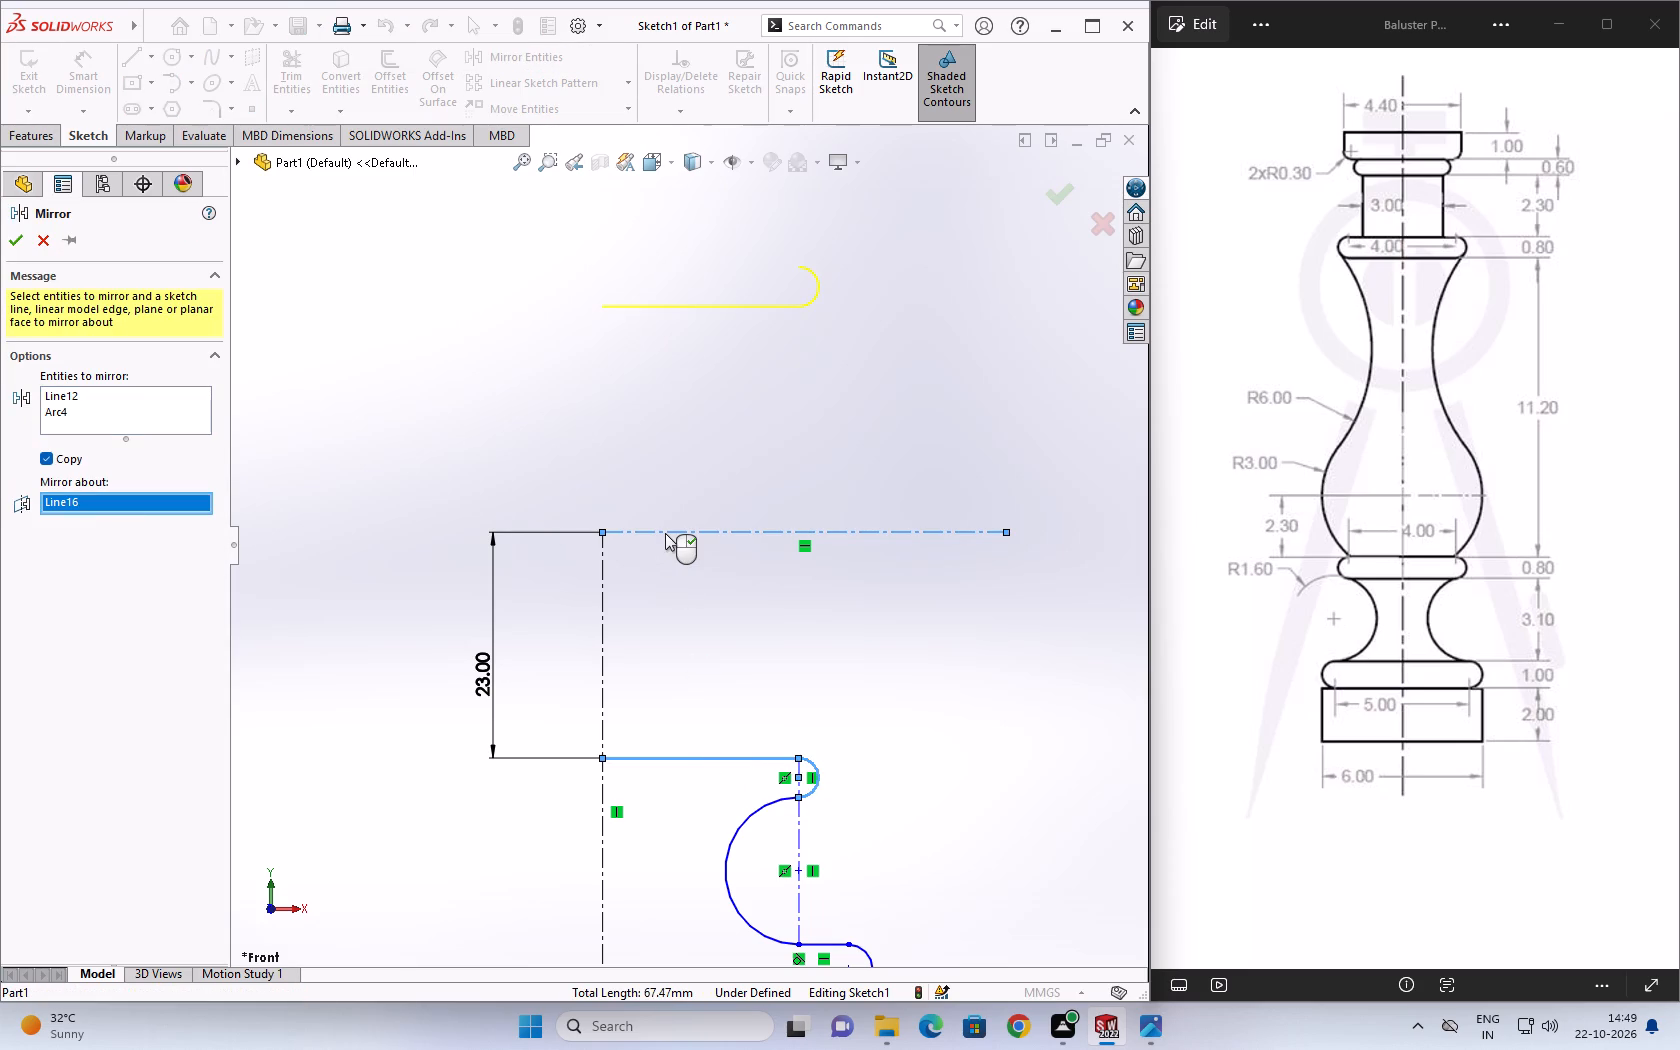
{"action": "left_click", "coordinate": [21, 240]}
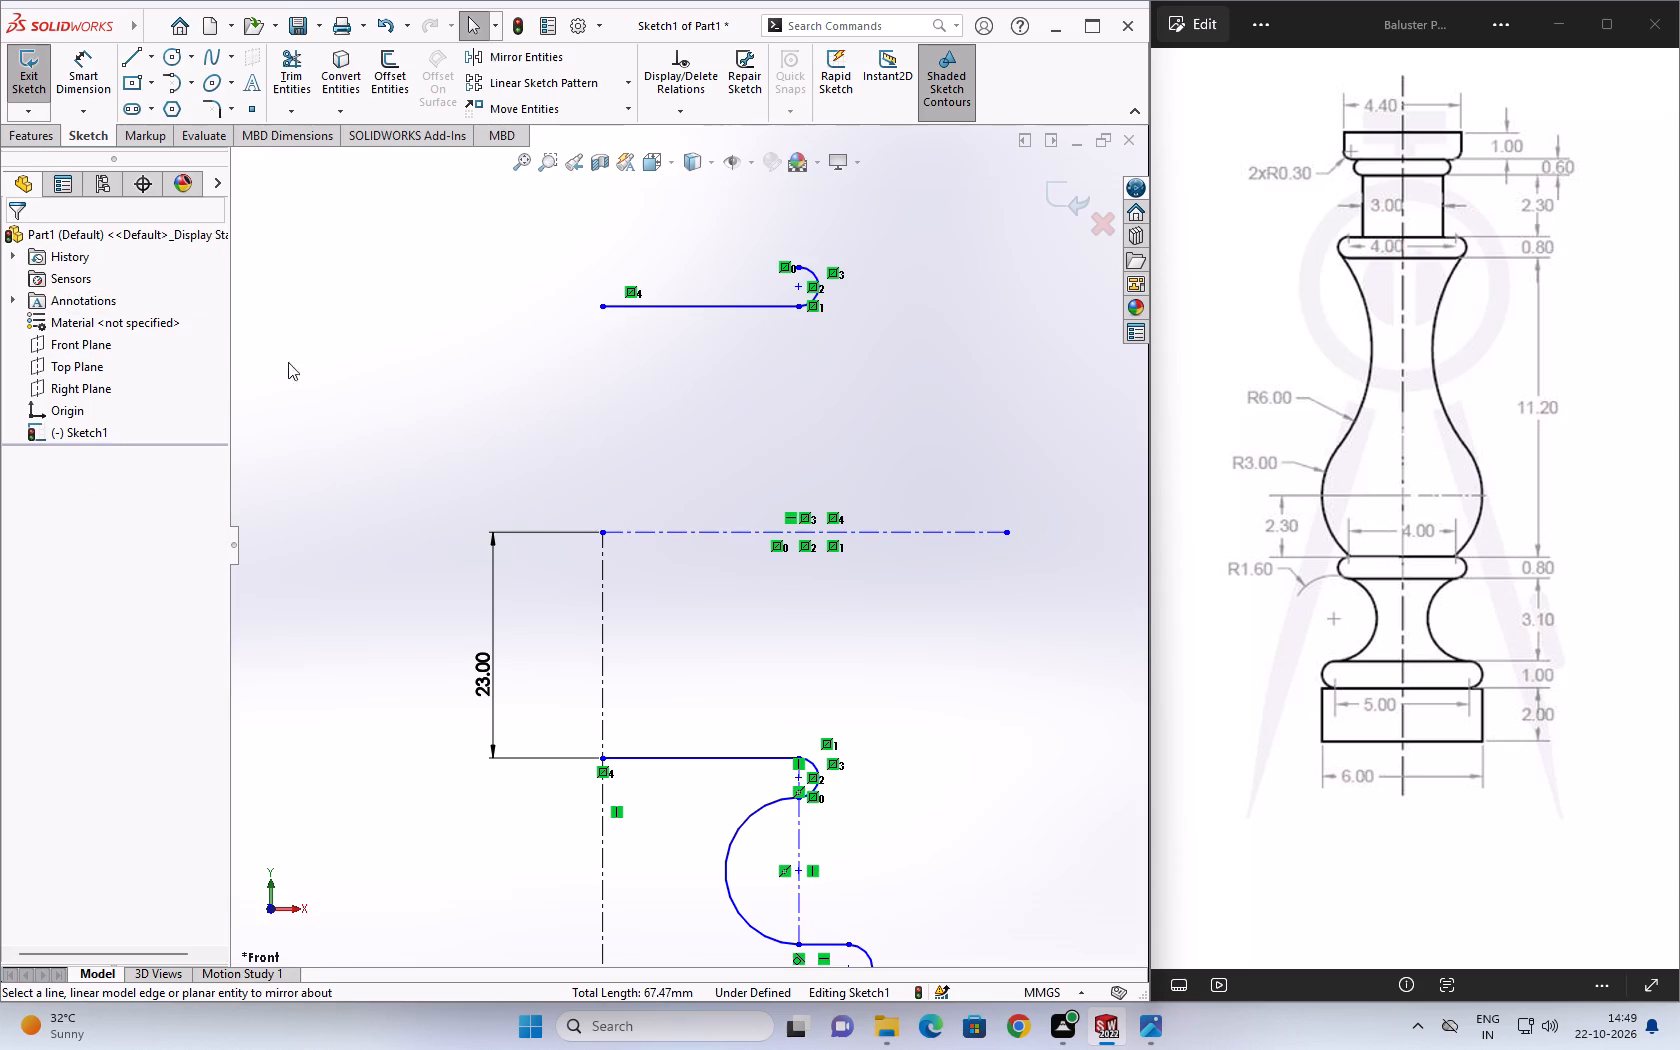
{"action": "key", "text": "Escape"}
{"action": "key", "text": "Escape"}
Extend the main vertical centerline upward to the mirrored horizontal line.
{"action": "left_click", "coordinate": [298, 111]}
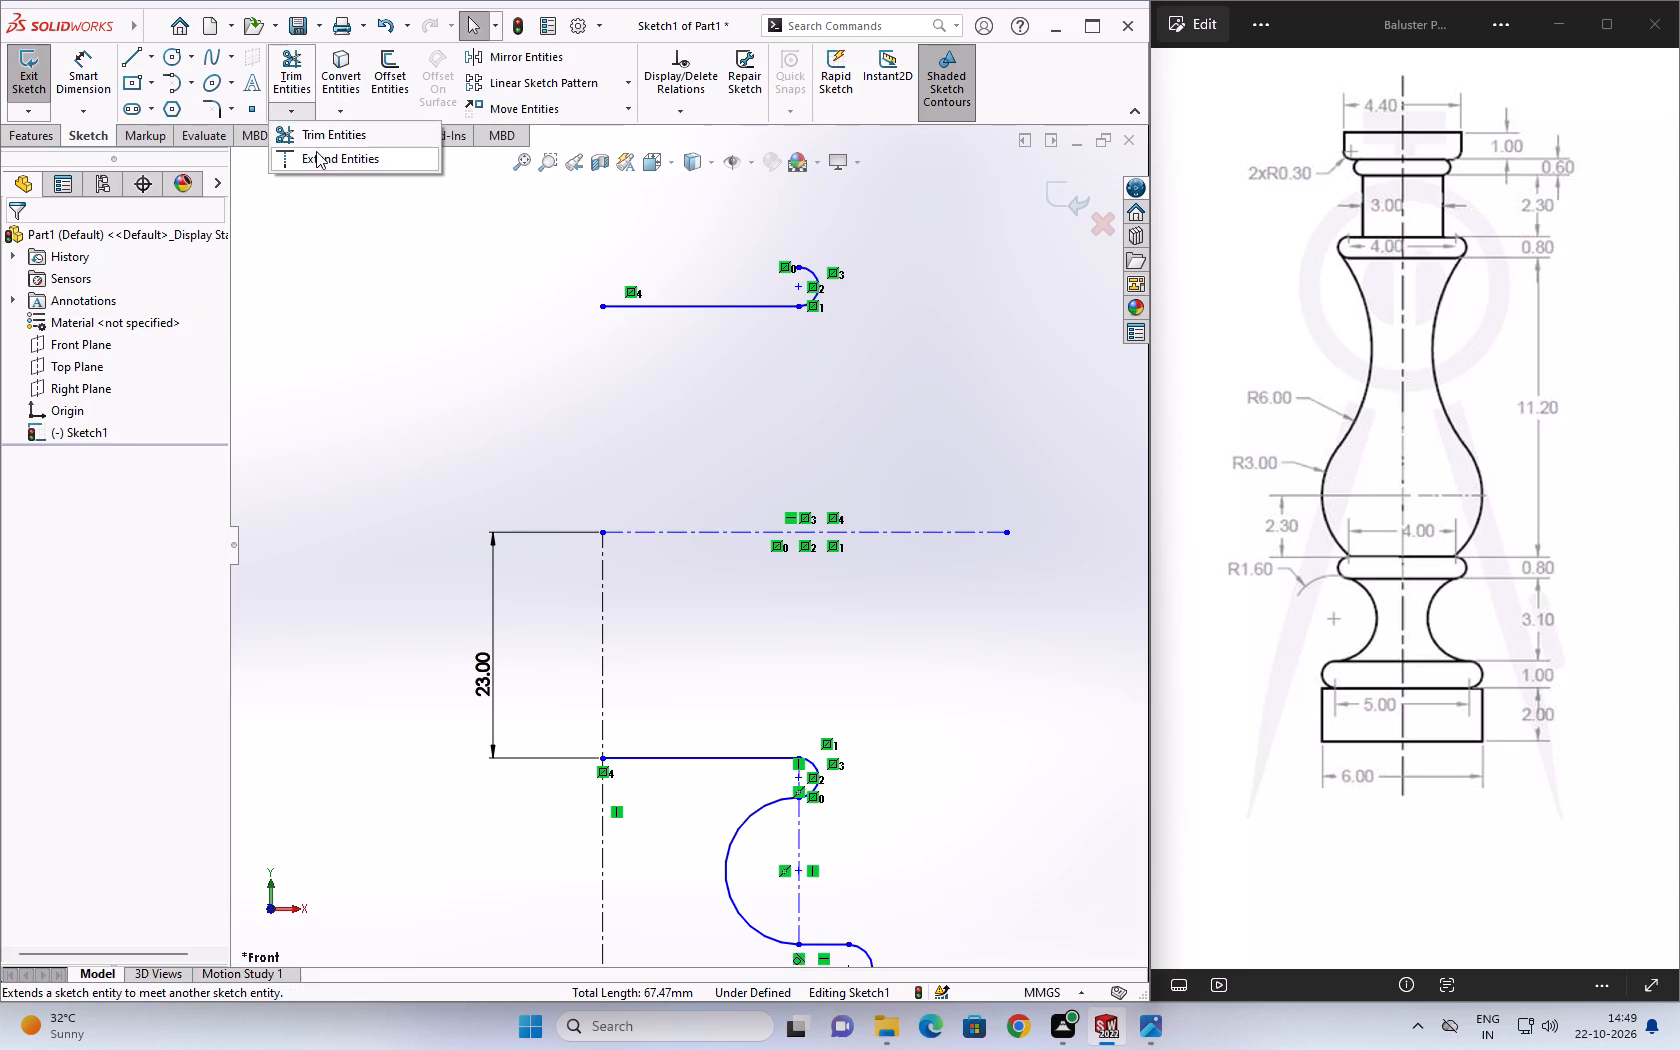
{"action": "left_click", "coordinate": [315, 152]}
{"action": "left_click", "coordinate": [603, 596]}
{"action": "key", "text": "Escape"}
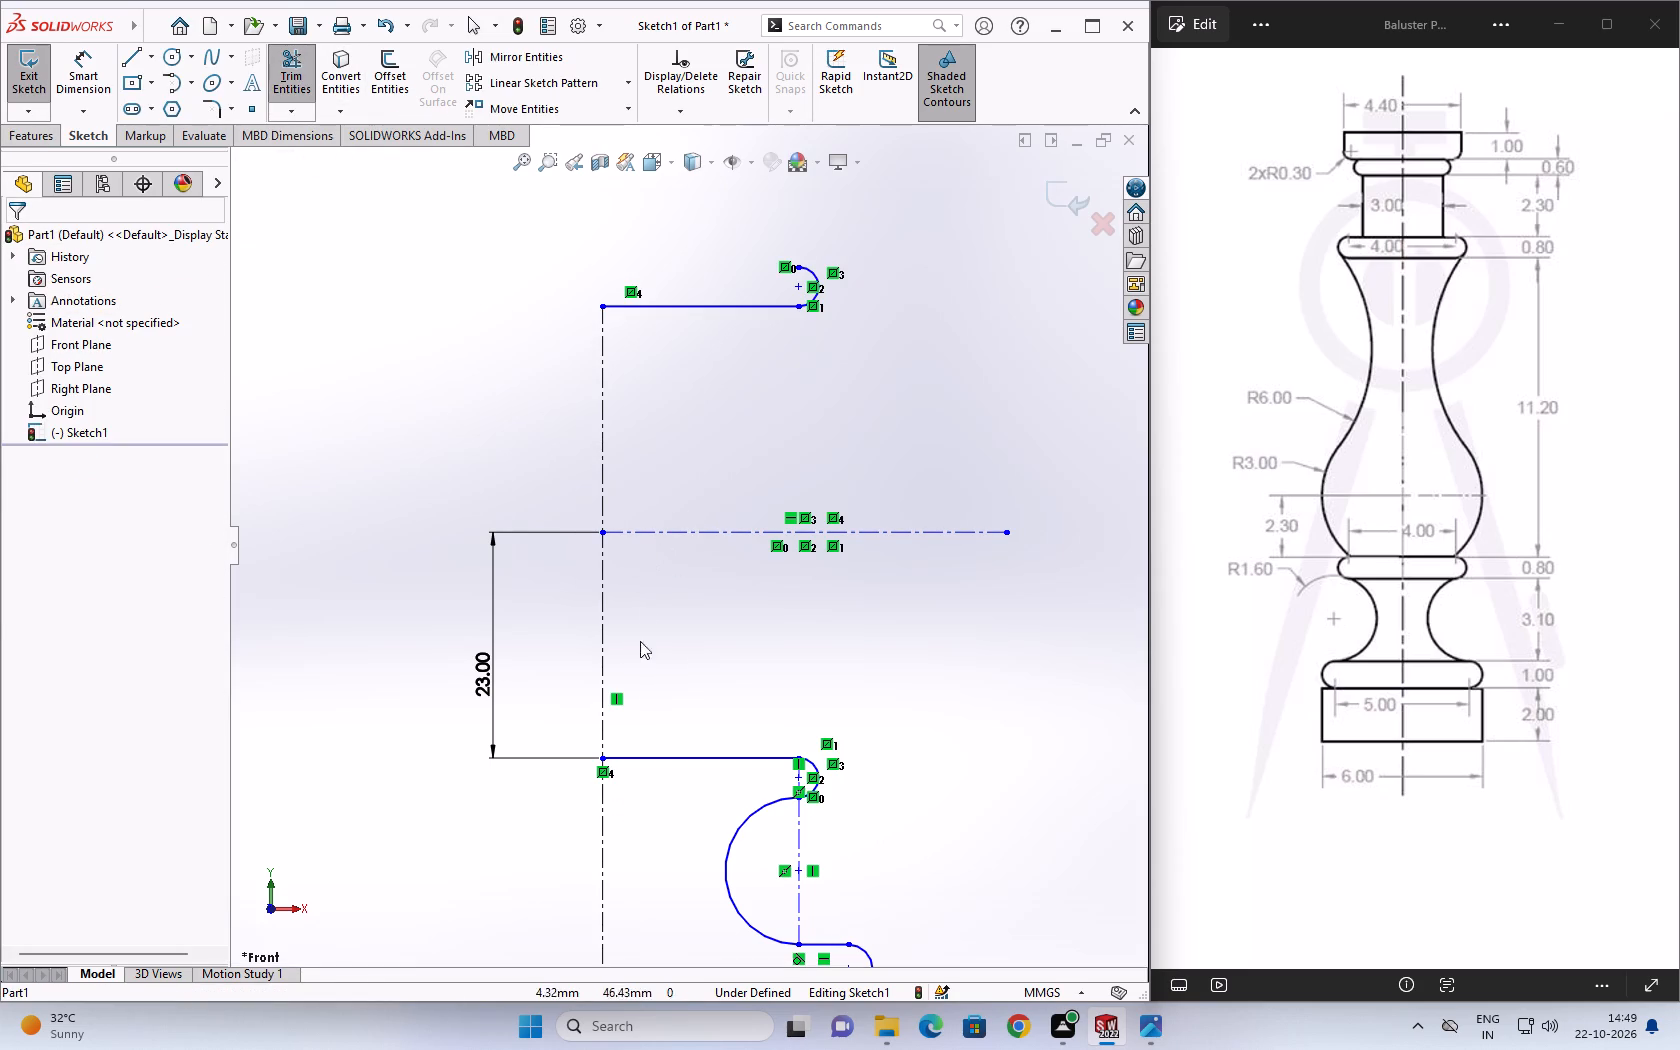
{"action": "key", "text": "Escape"}
{"action": "key", "text": "Escape"}
{"action": "key", "text": "Escape"}
Delete the 23 mm vertical dimension beside the axis.
{"action": "left_click", "coordinate": [485, 658]}
{"action": "key", "text": "Delete"}
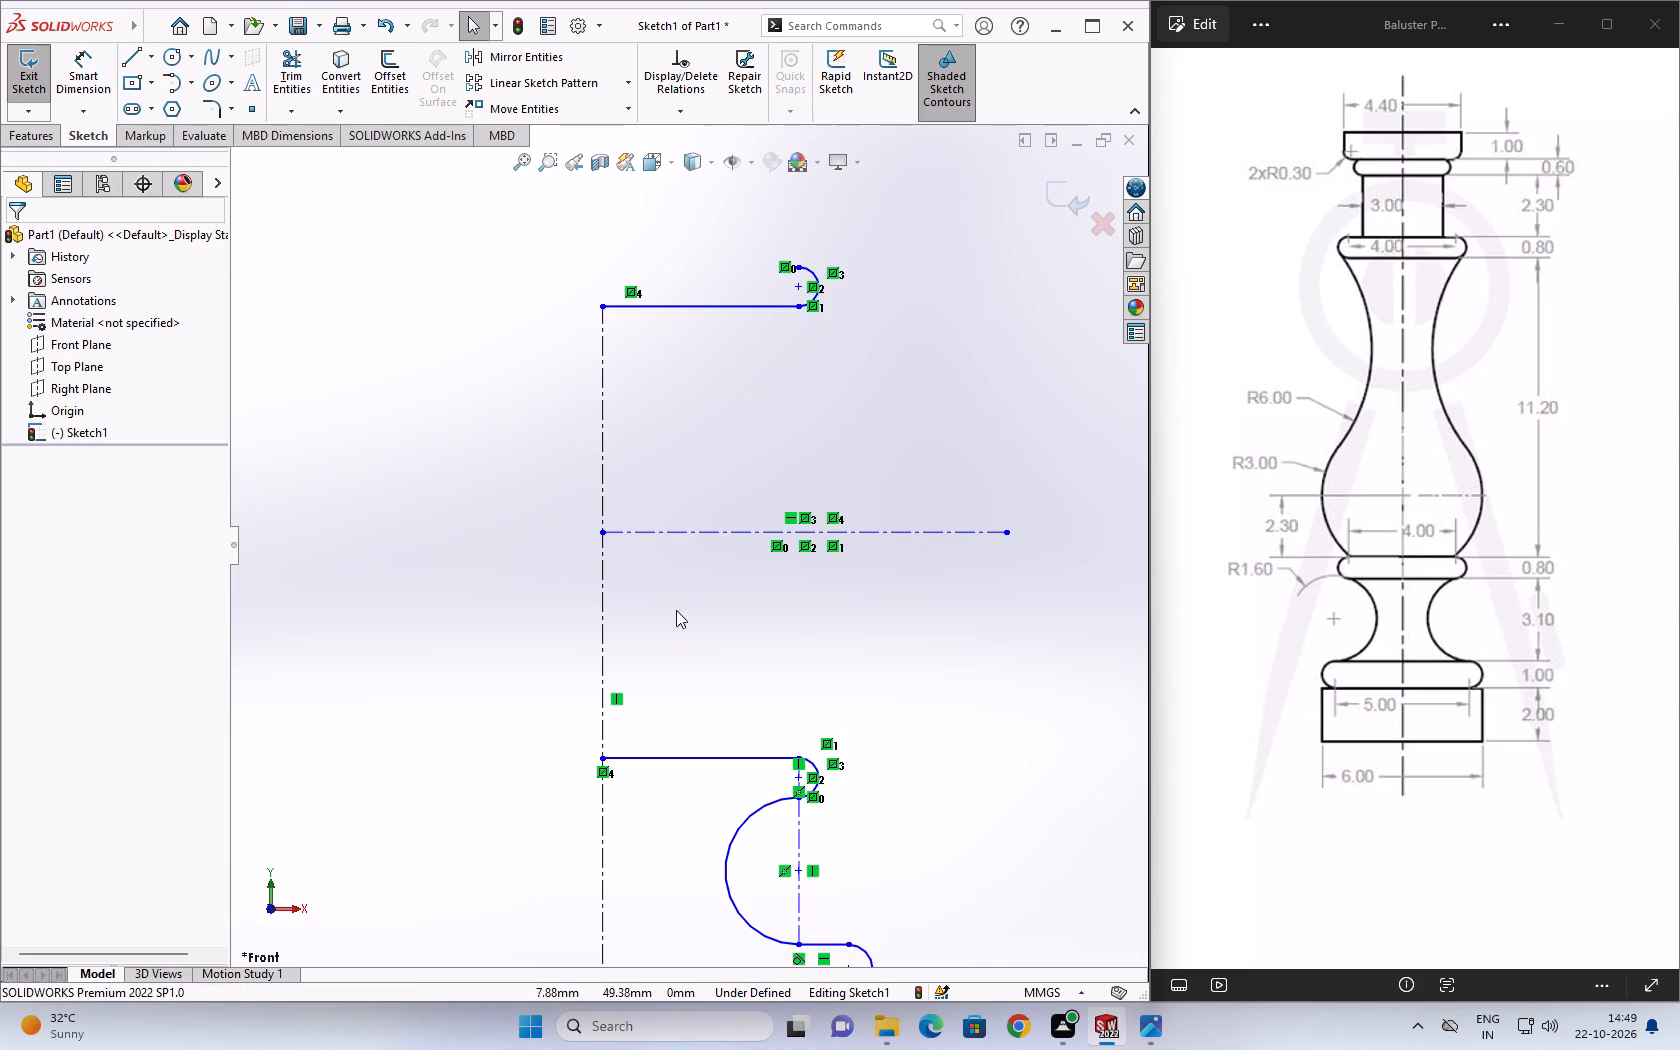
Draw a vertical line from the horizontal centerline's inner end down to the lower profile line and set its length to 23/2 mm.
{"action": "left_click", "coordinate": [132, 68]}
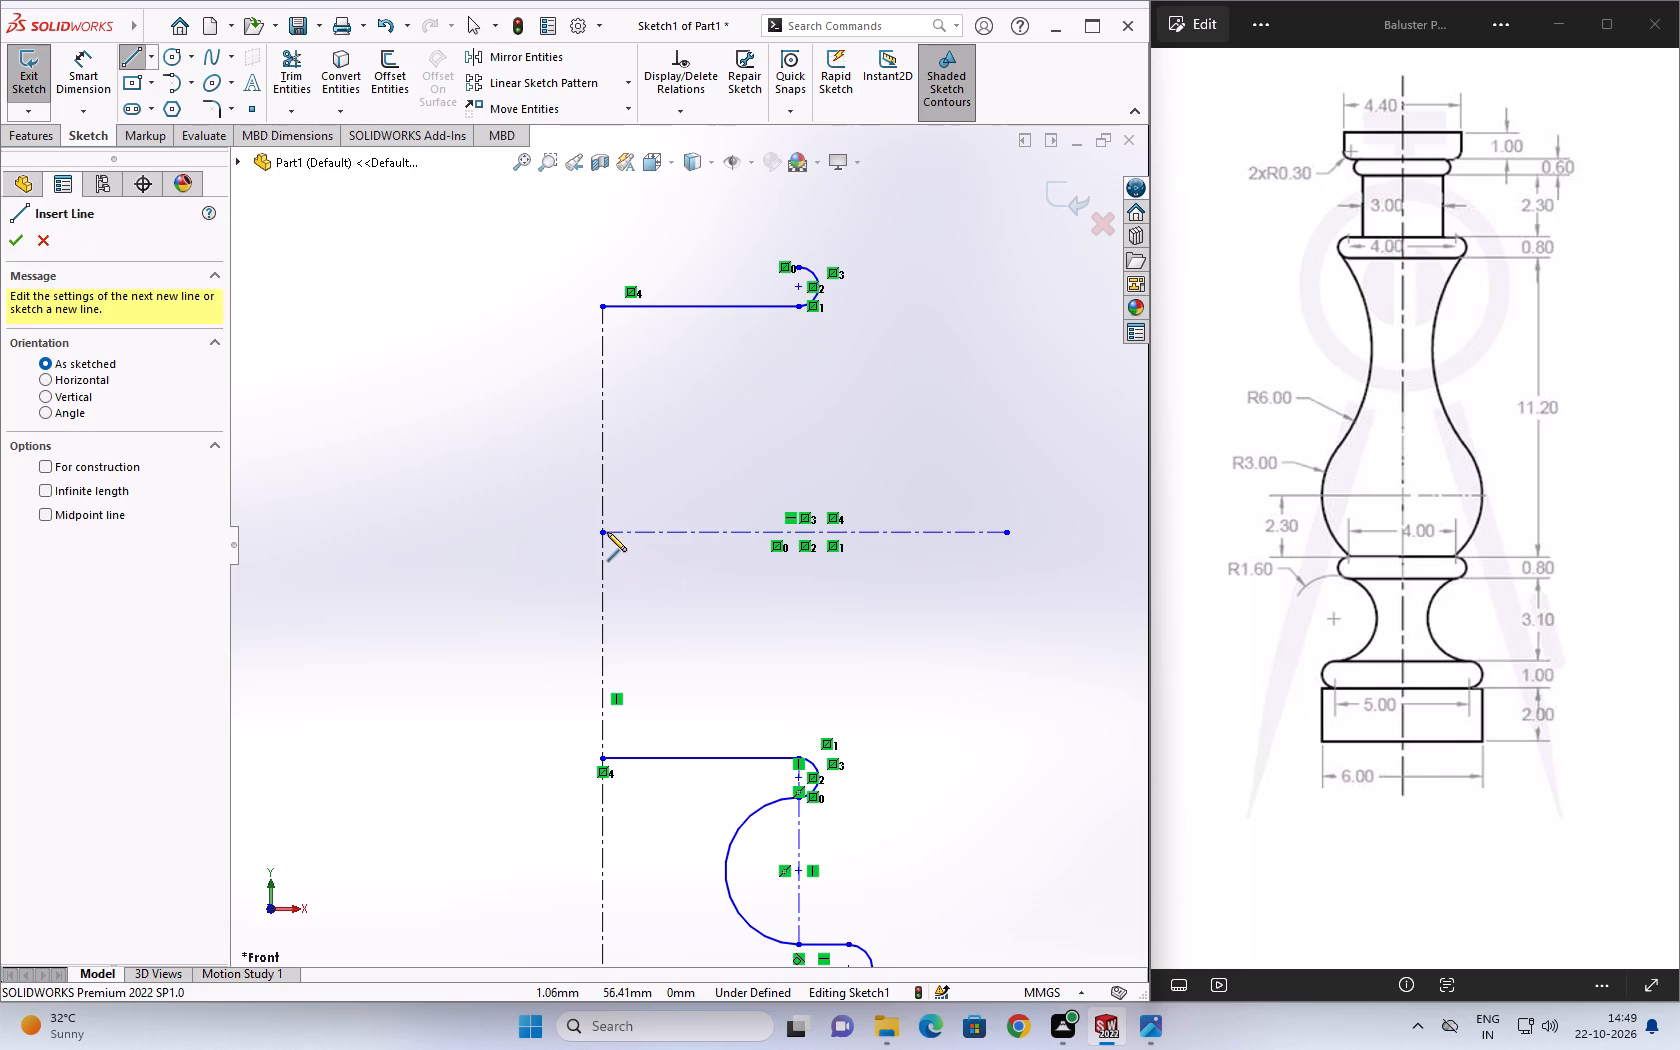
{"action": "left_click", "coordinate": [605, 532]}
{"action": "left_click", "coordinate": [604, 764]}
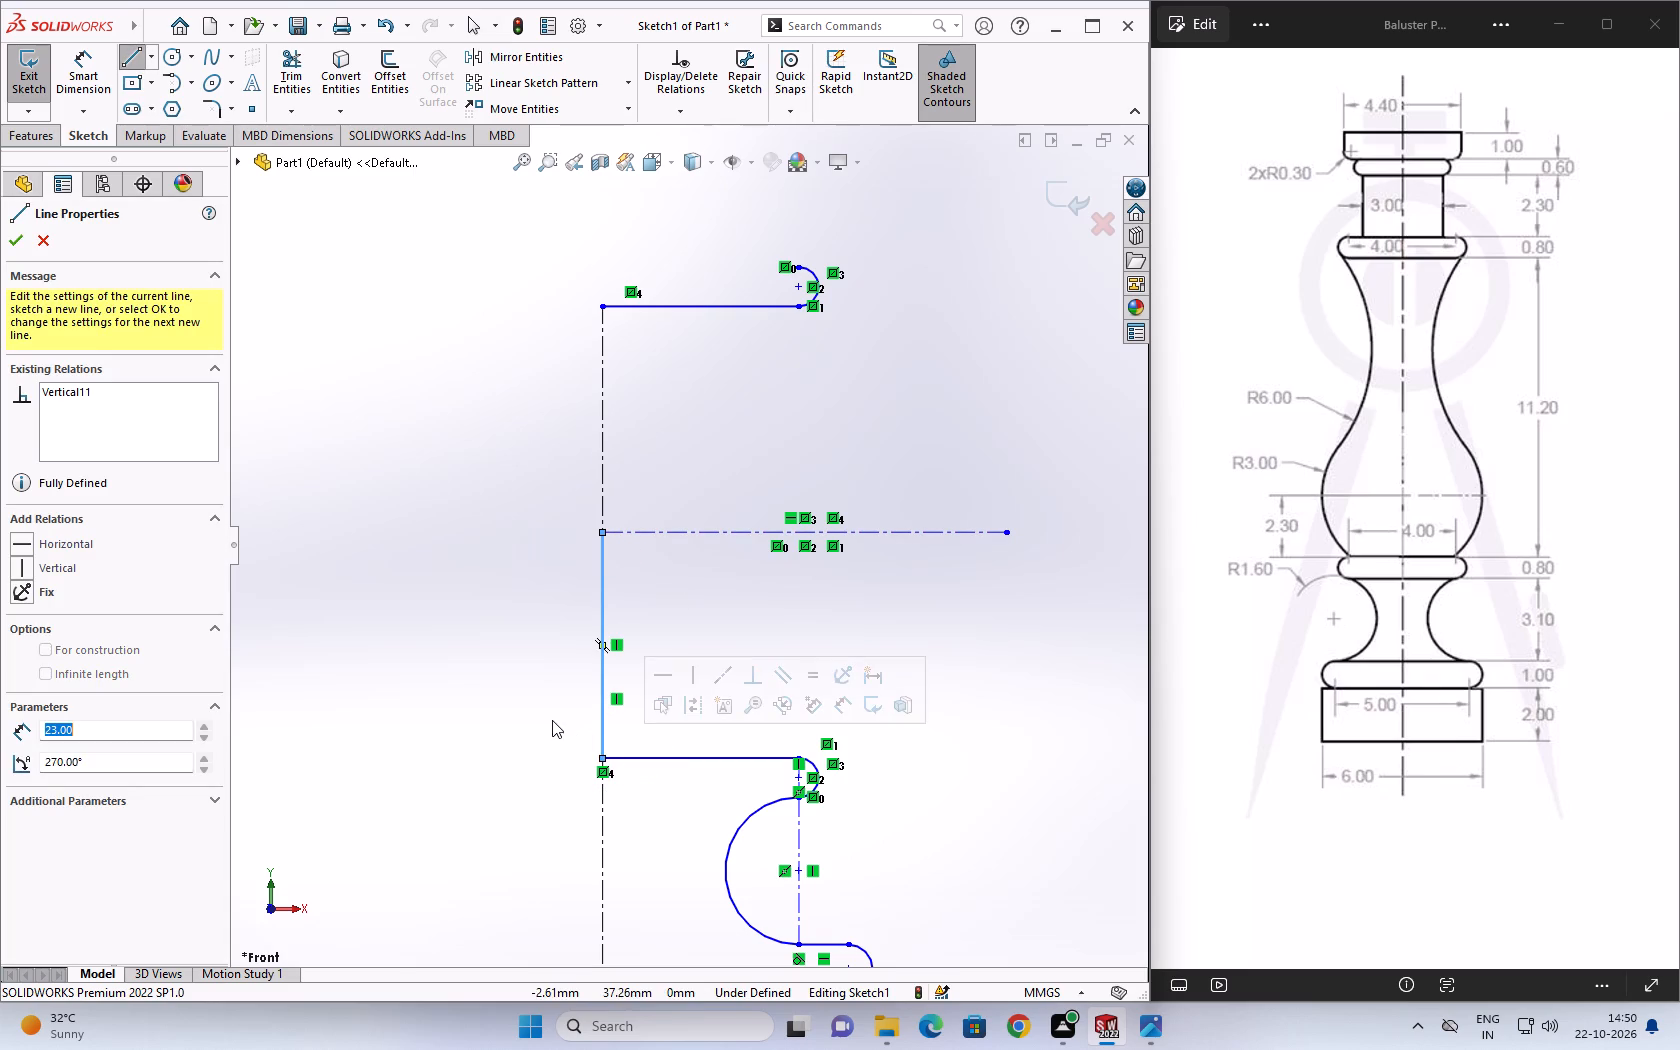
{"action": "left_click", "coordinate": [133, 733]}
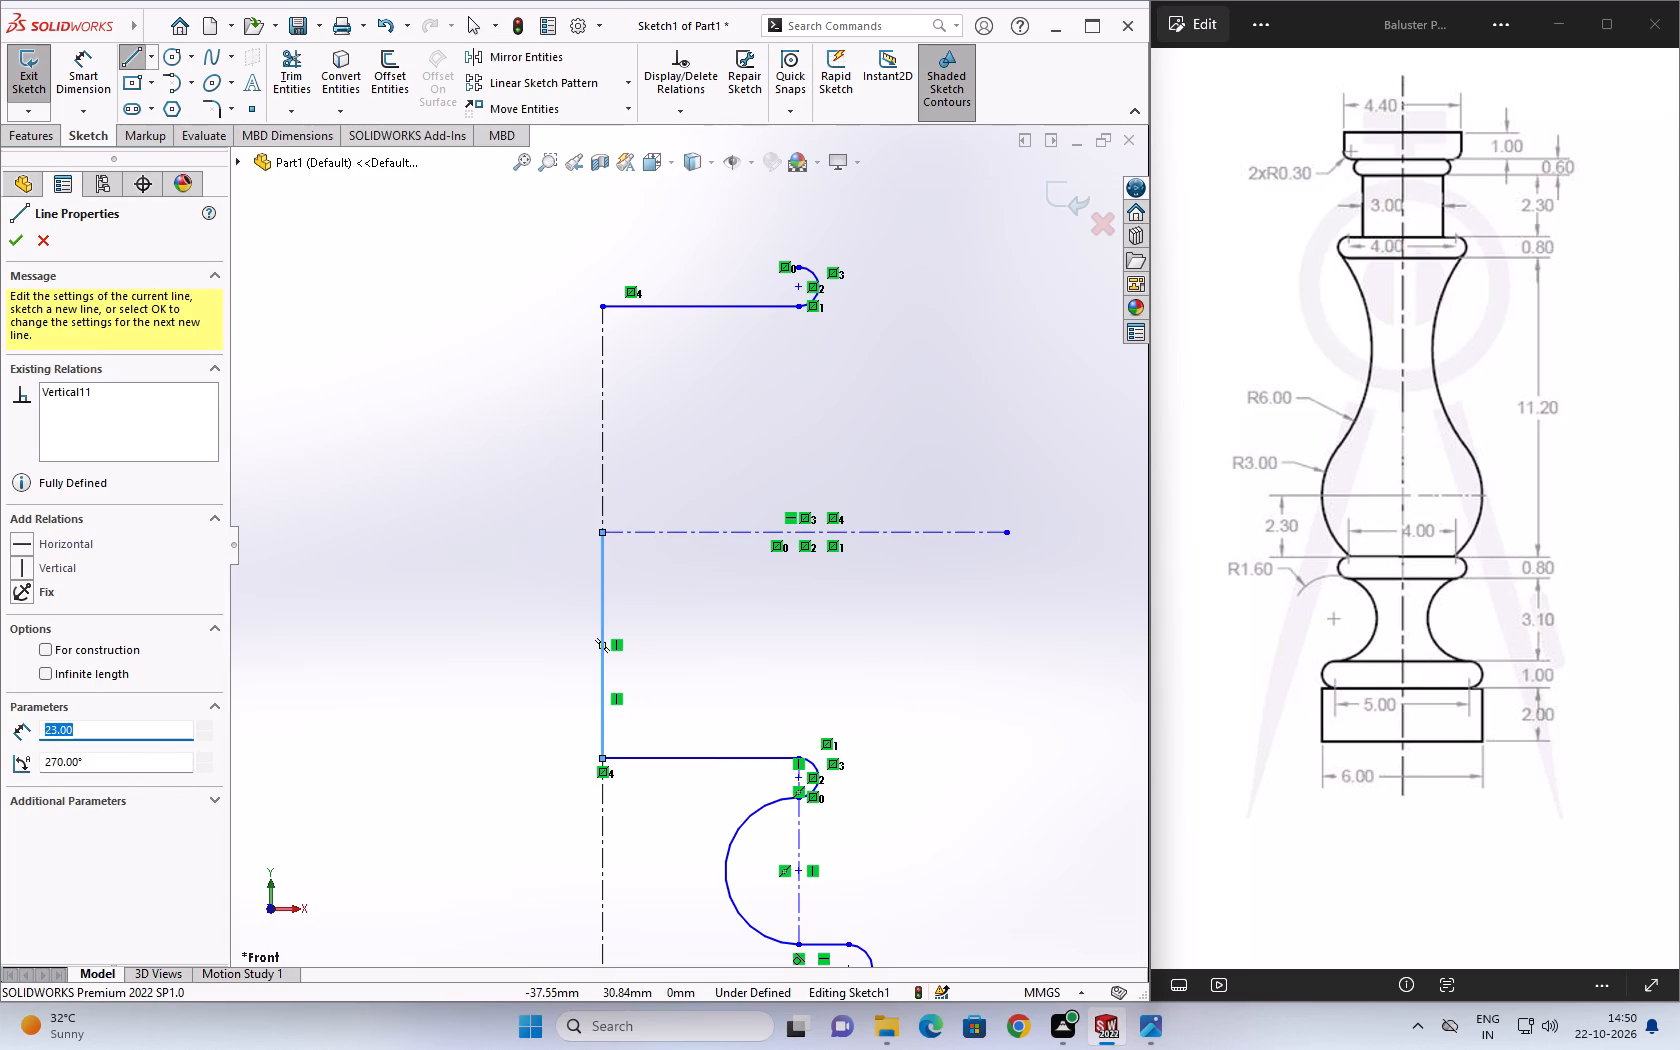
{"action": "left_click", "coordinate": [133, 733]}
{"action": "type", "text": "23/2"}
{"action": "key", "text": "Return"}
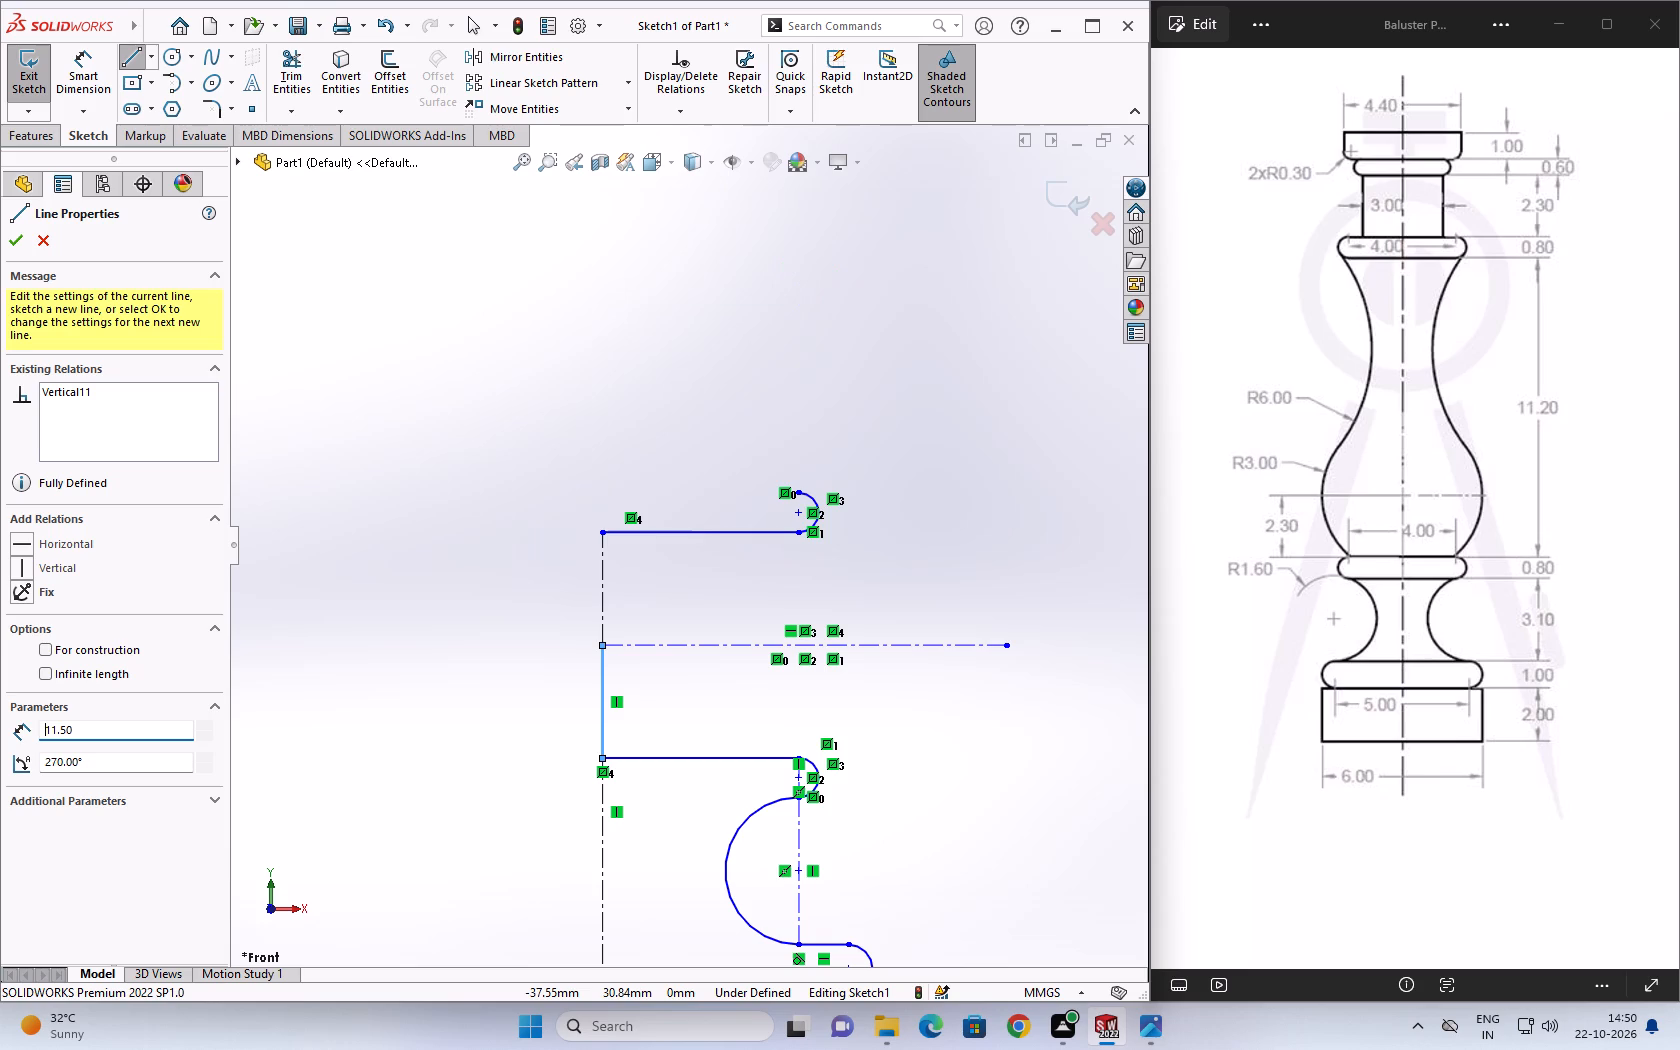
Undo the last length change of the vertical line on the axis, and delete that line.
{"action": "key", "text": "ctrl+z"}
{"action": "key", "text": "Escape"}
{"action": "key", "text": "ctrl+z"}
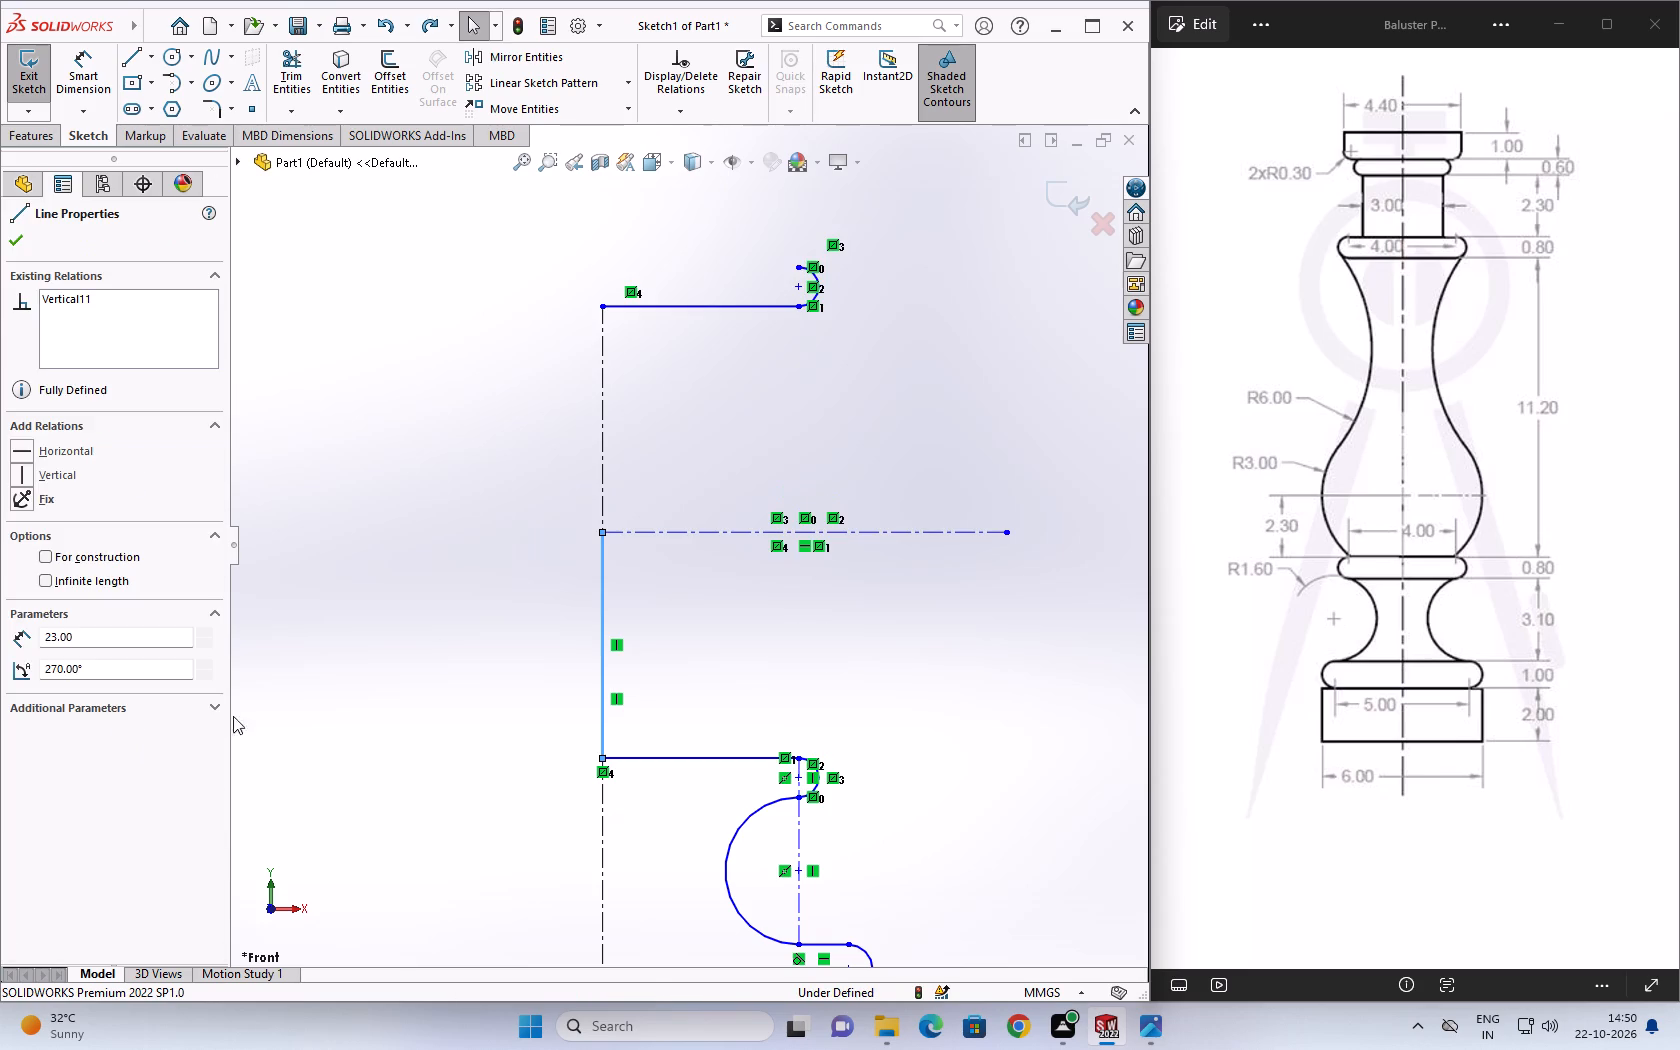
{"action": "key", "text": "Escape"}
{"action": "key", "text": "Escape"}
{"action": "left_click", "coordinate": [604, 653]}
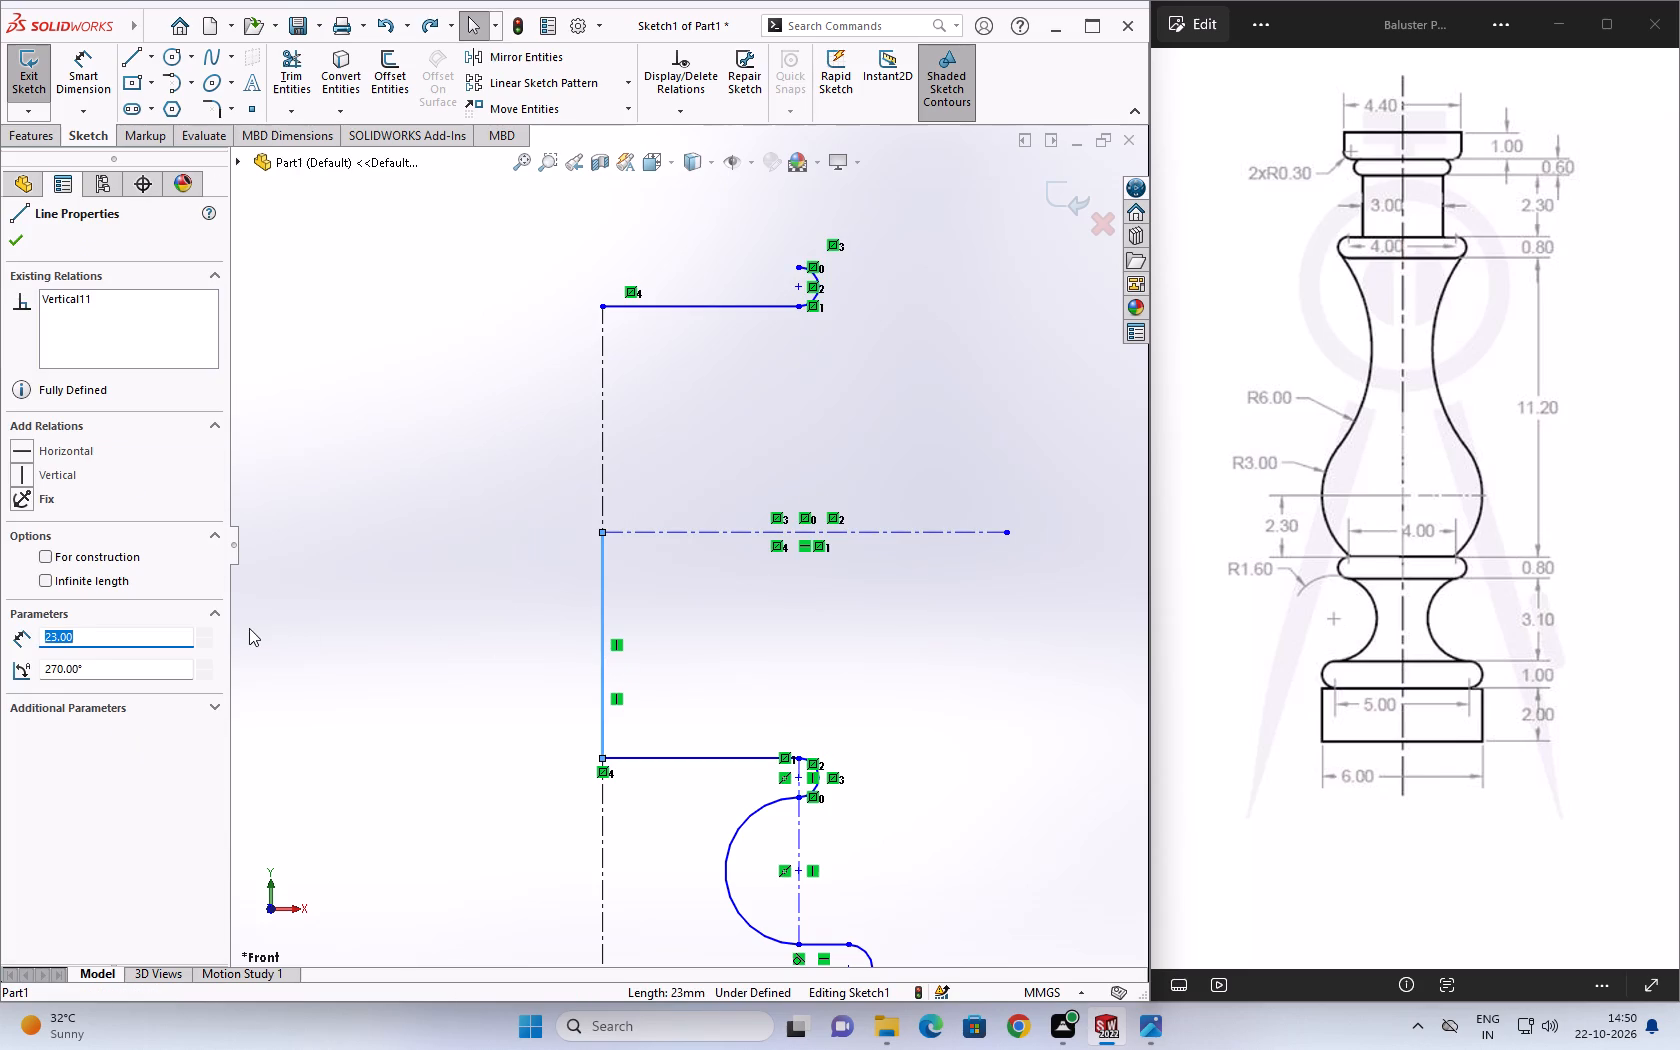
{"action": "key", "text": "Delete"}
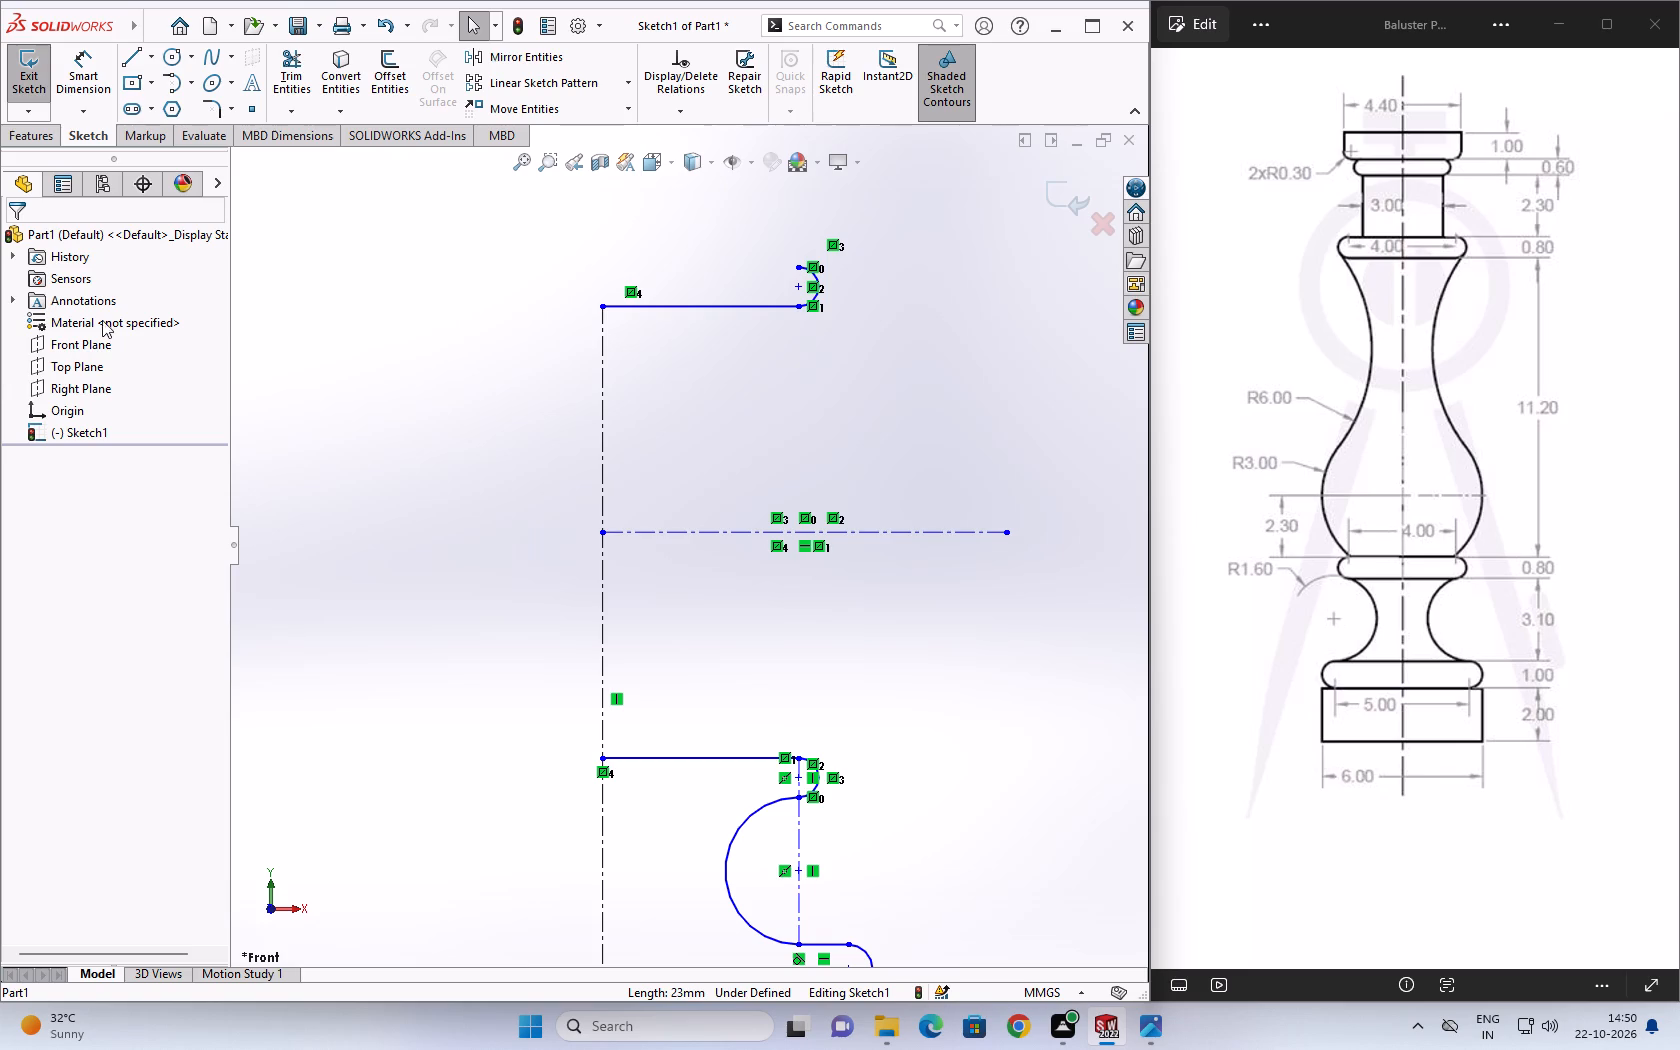
Draw a vertical line up the centerline from the lower profile line's inner end and set its length to 11.5 mm.
{"action": "left_click", "coordinate": [130, 58]}
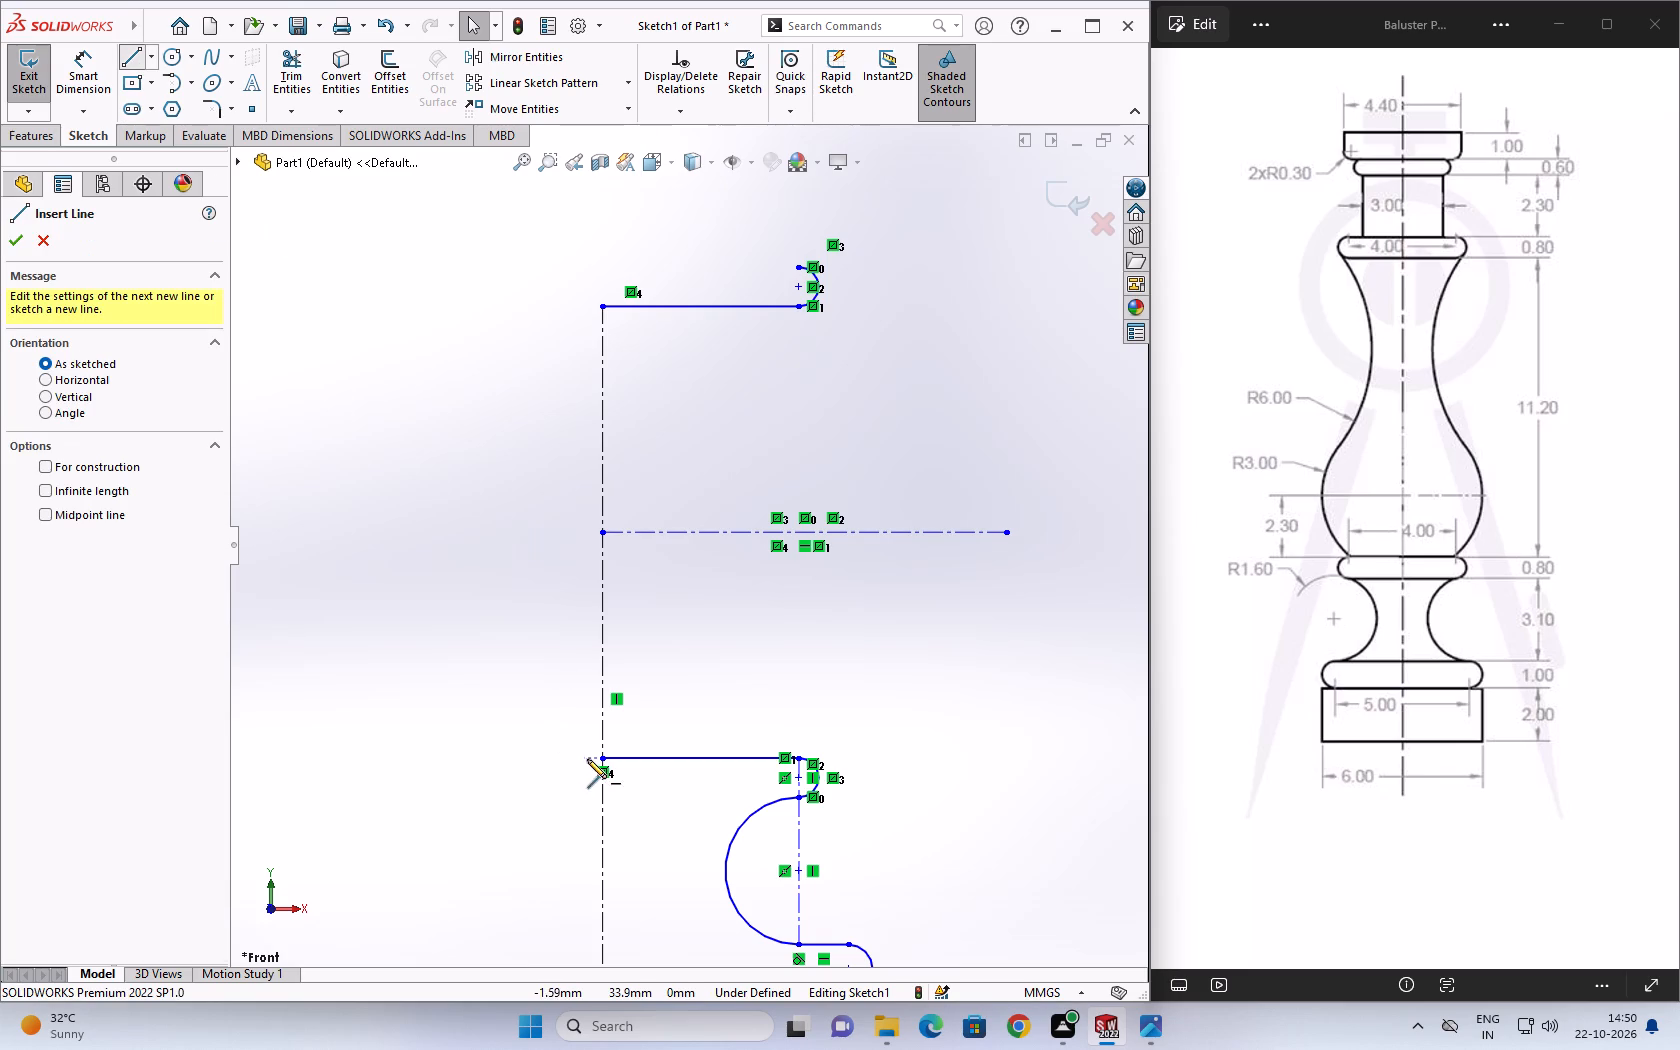
{"action": "left_click", "coordinate": [598, 759]}
{"action": "left_click", "coordinate": [603, 610]}
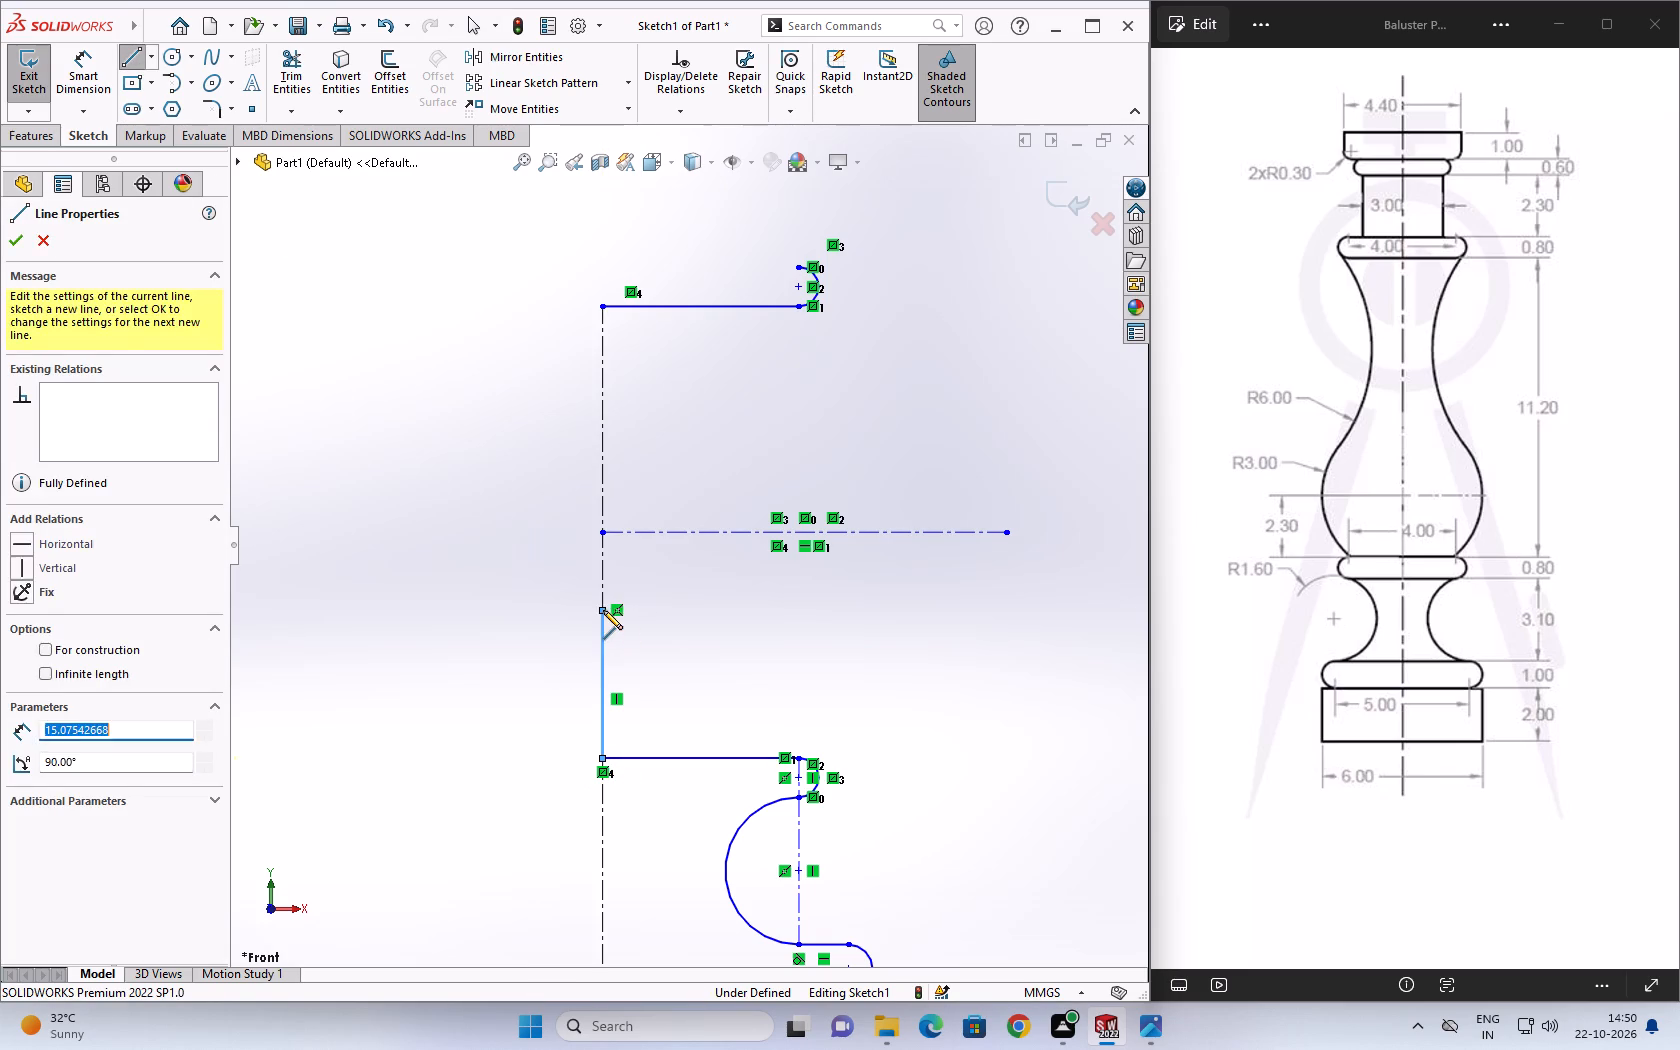
{"action": "key", "text": "Escape"}
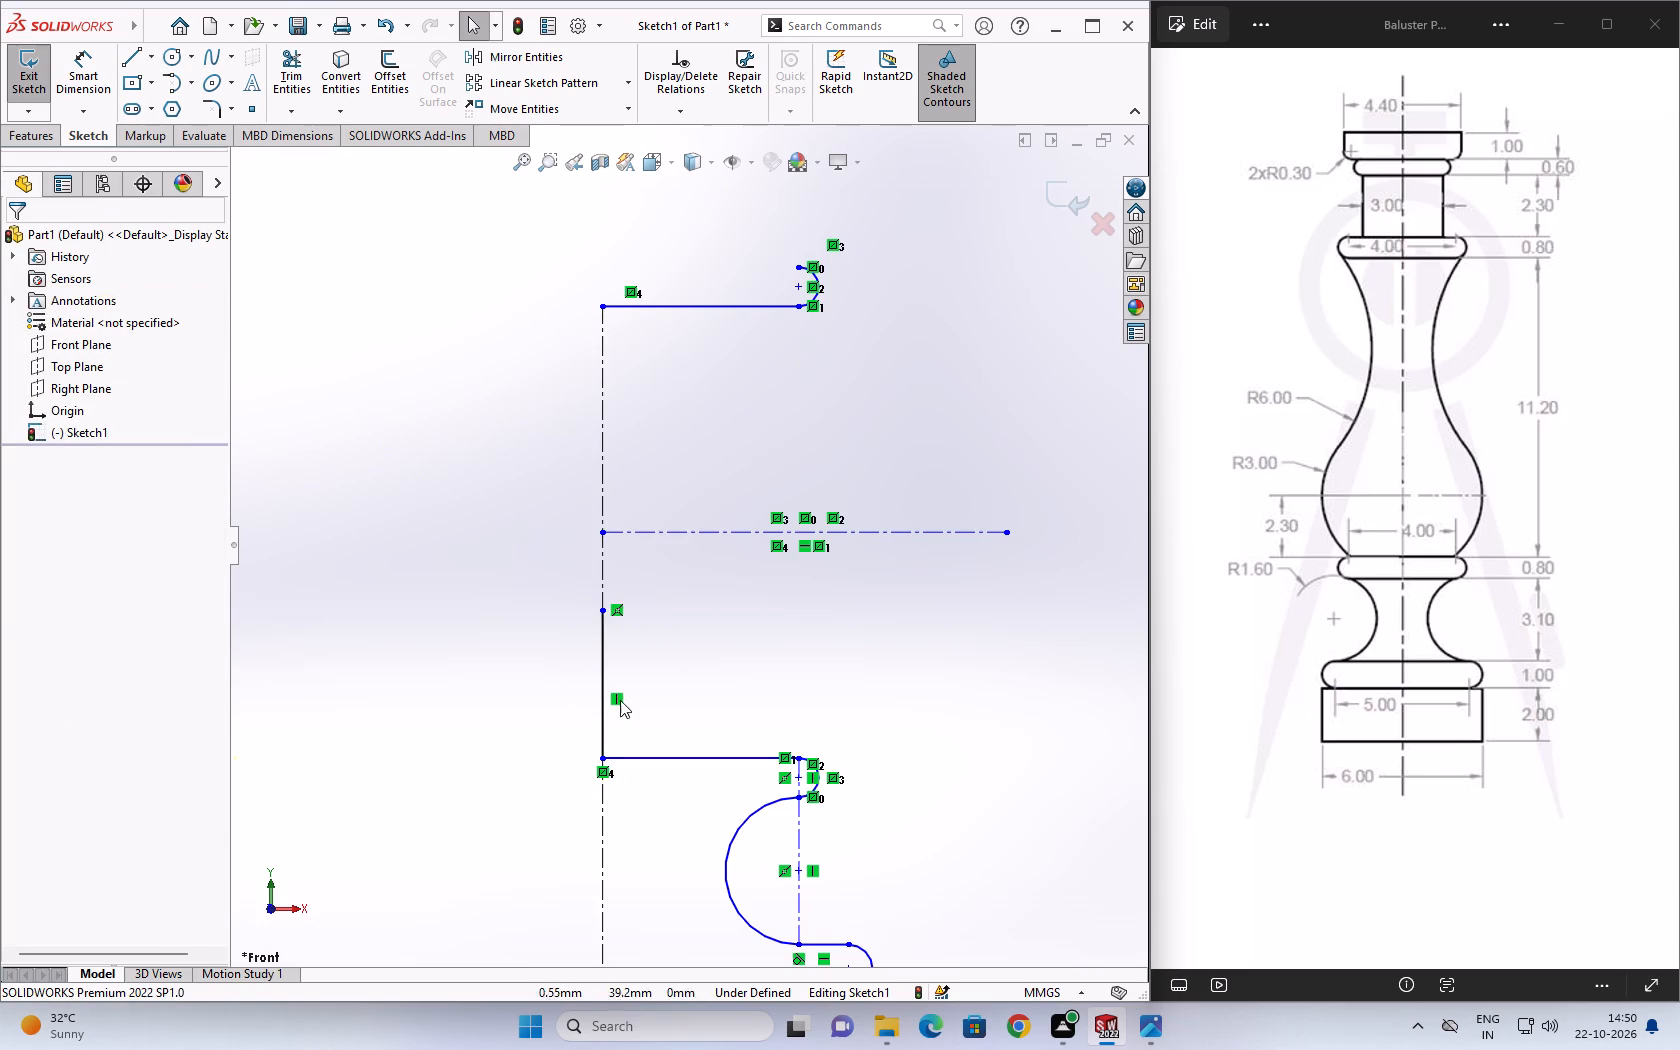
{"action": "left_click", "coordinate": [603, 668]}
{"action": "type", "text": "11.5"}
{"action": "key", "text": "Return"}
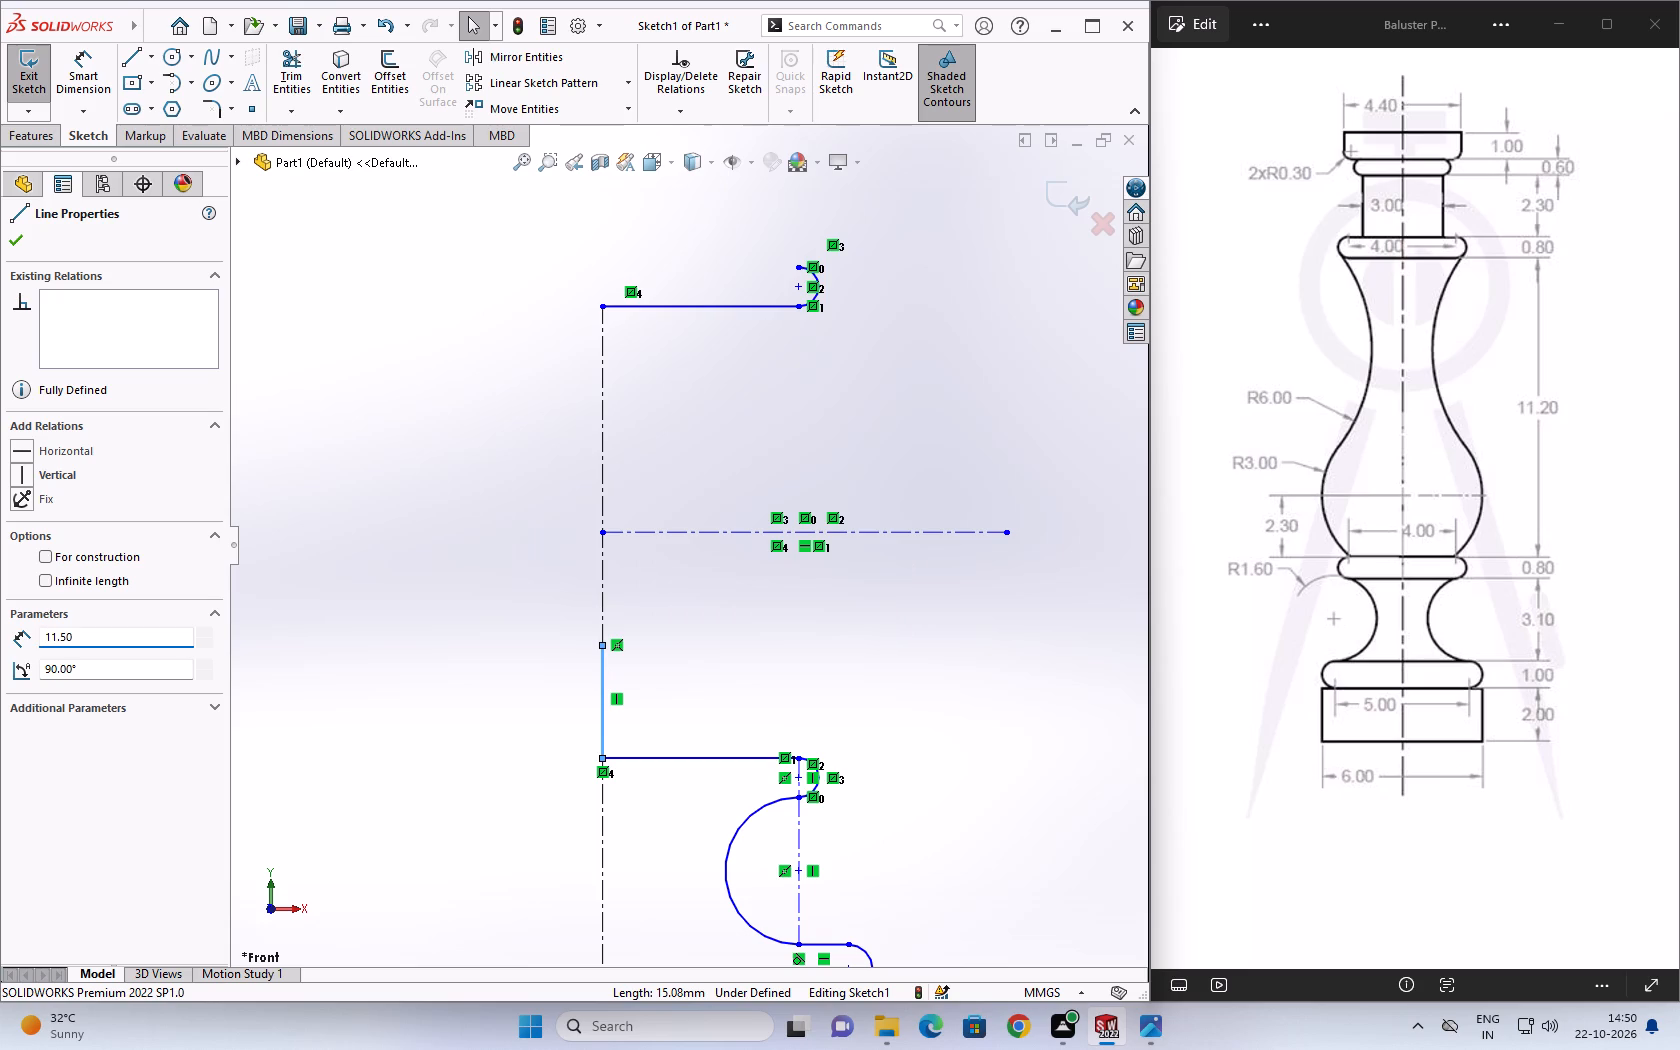
{"action": "key", "text": "Escape"}
{"action": "key", "text": "Escape"}
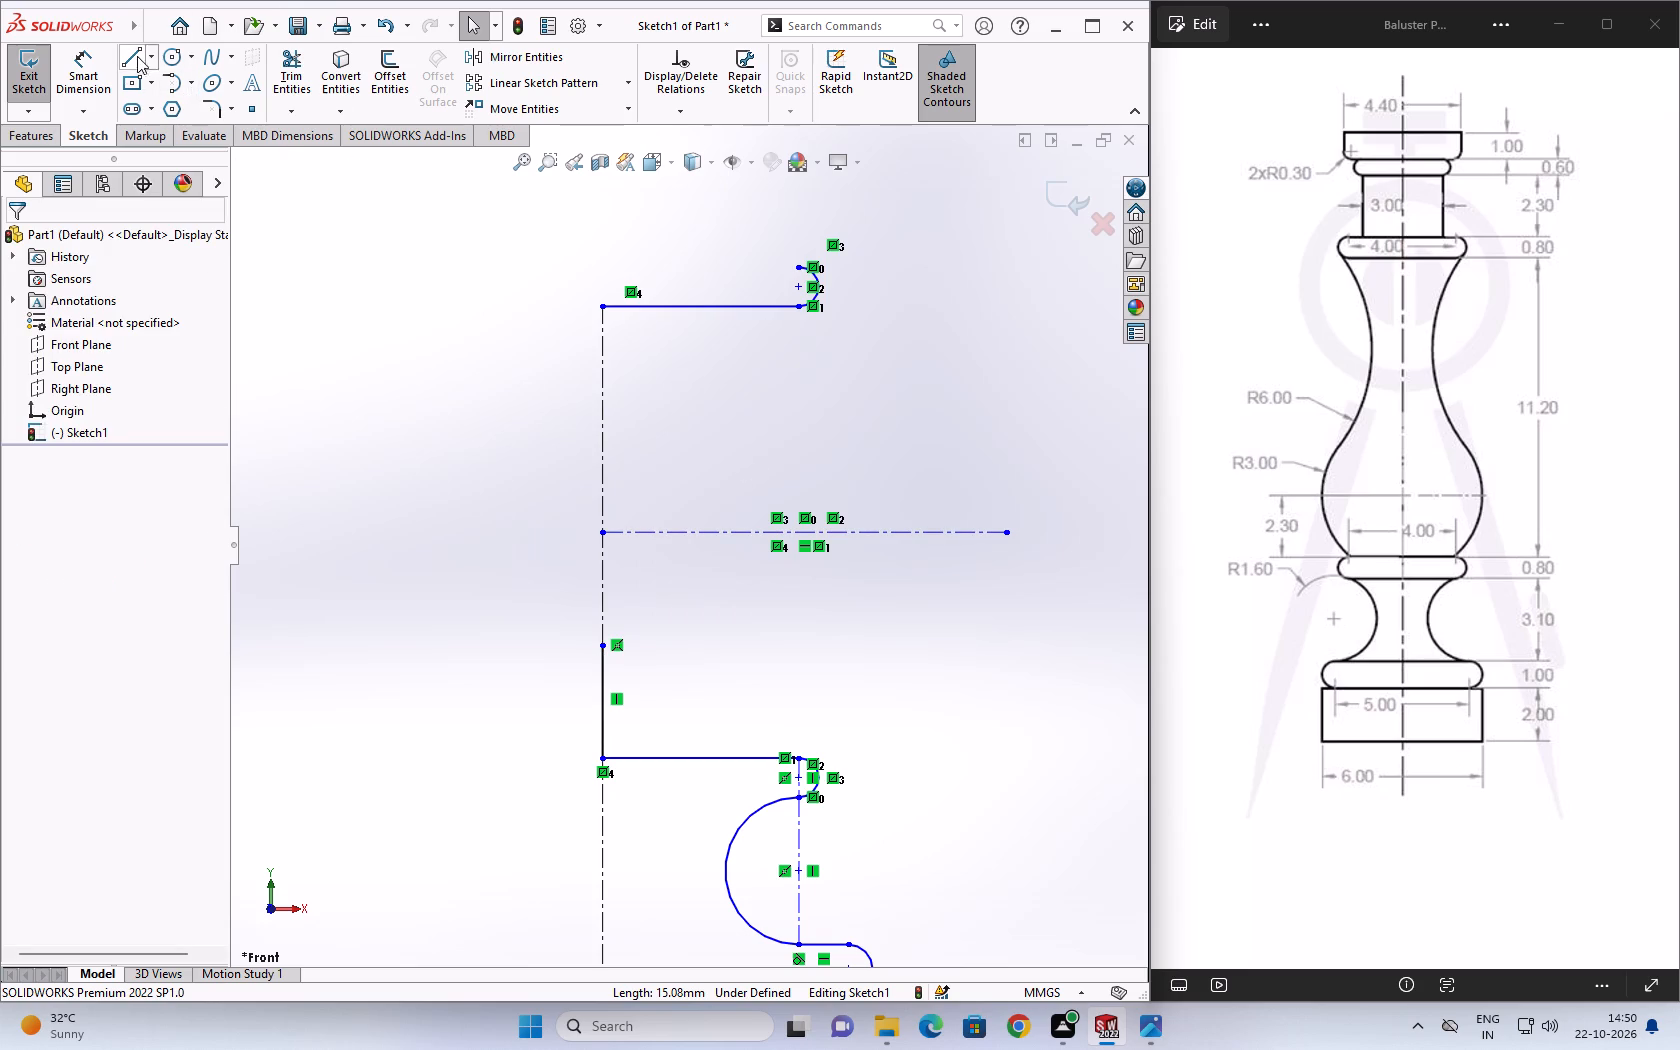
Draw a horizontal construction centerline about 38 mm long outward from the upper end of the 11.5 mm vertical line.
{"action": "left_click", "coordinate": [154, 54]}
{"action": "left_click", "coordinate": [175, 105]}
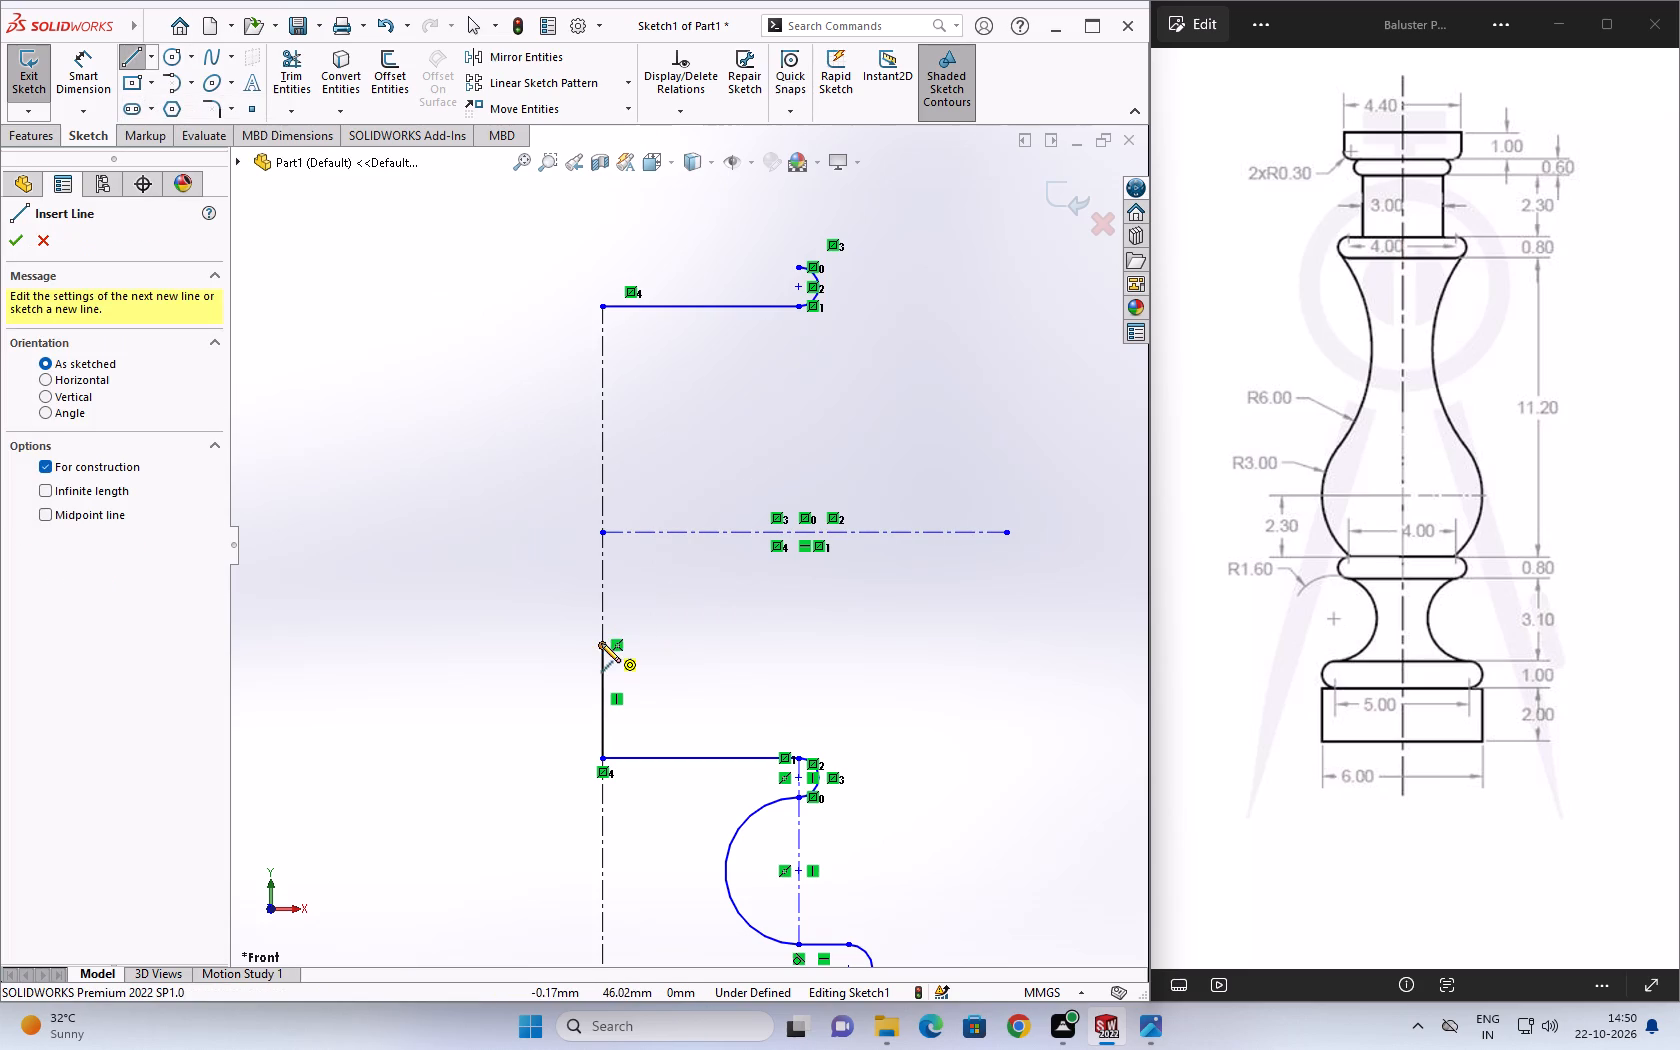
{"action": "left_click", "coordinate": [602, 643]}
{"action": "left_click", "coordinate": [980, 640]}
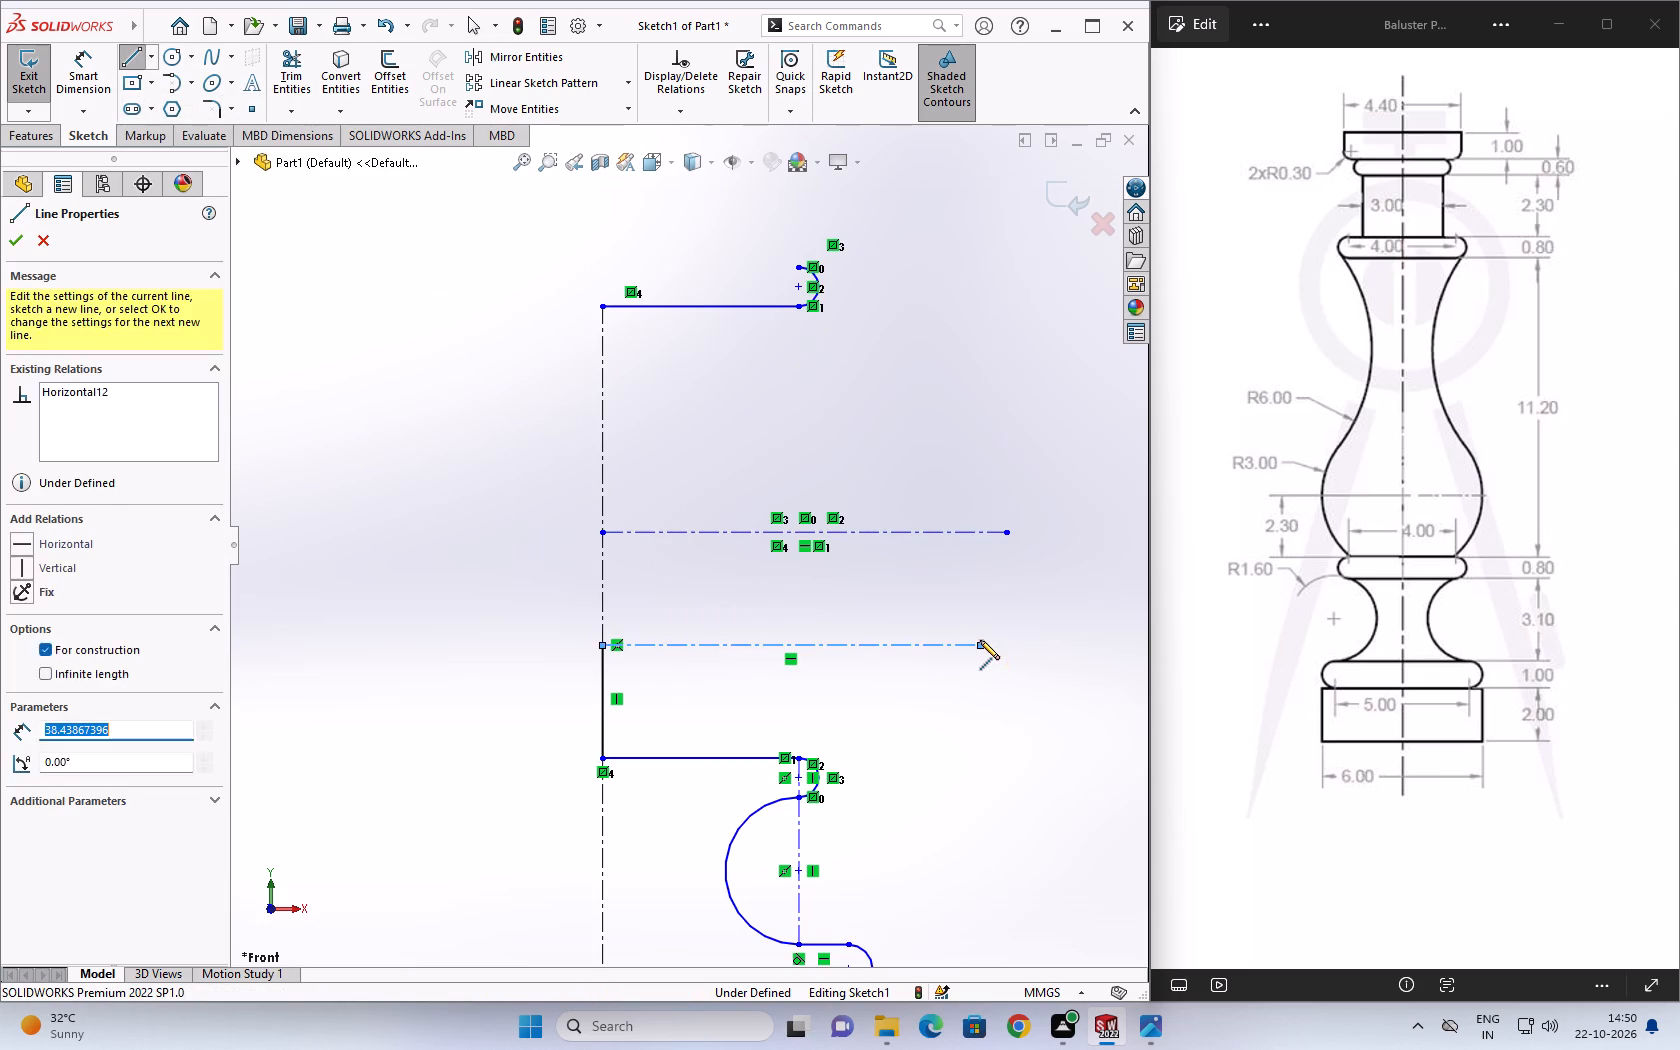
Draw a circle of about 23 mm radius centered on the 11.5 mm vertical line's upper end, through the lower profile line's outer end.
{"action": "key", "text": "Escape"}
{"action": "key", "text": "Escape"}
{"action": "scroll", "coordinate": [825, 709], "scroll_direction": "down", "scroll_amount": 2}
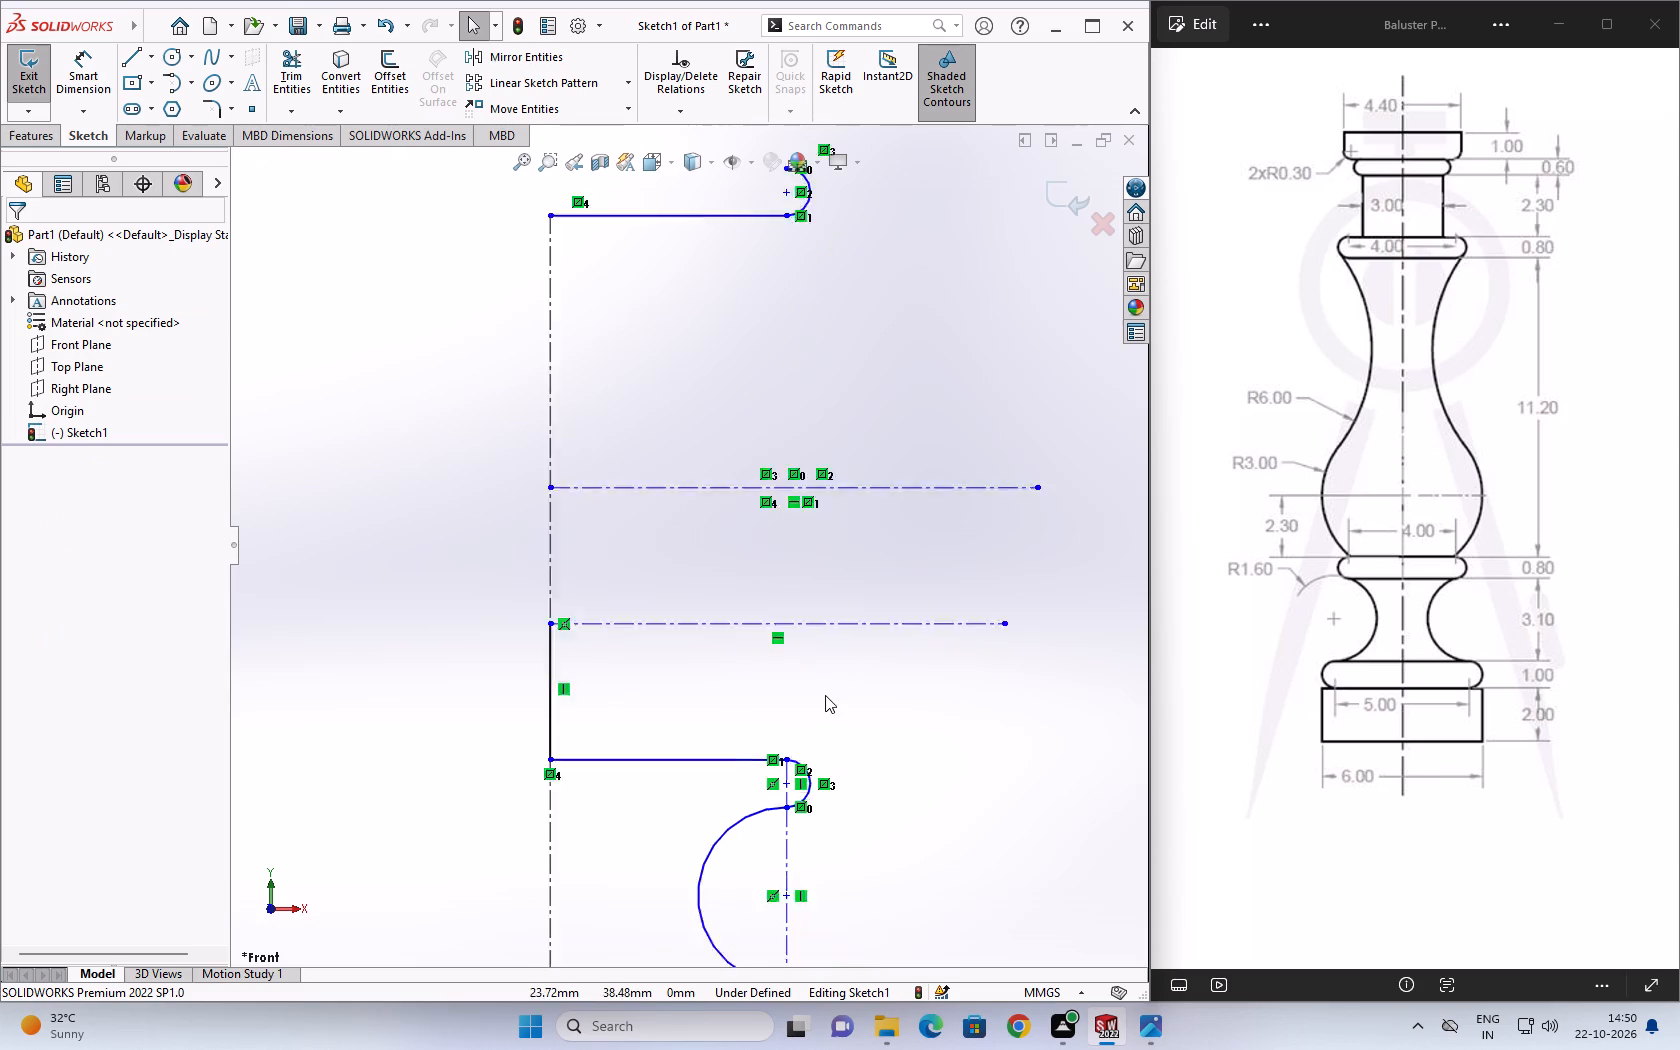
{"action": "scroll", "coordinate": [825, 695], "scroll_direction": "down", "scroll_amount": 3}
{"action": "scroll", "coordinate": [766, 686], "scroll_direction": "up", "scroll_amount": 5}
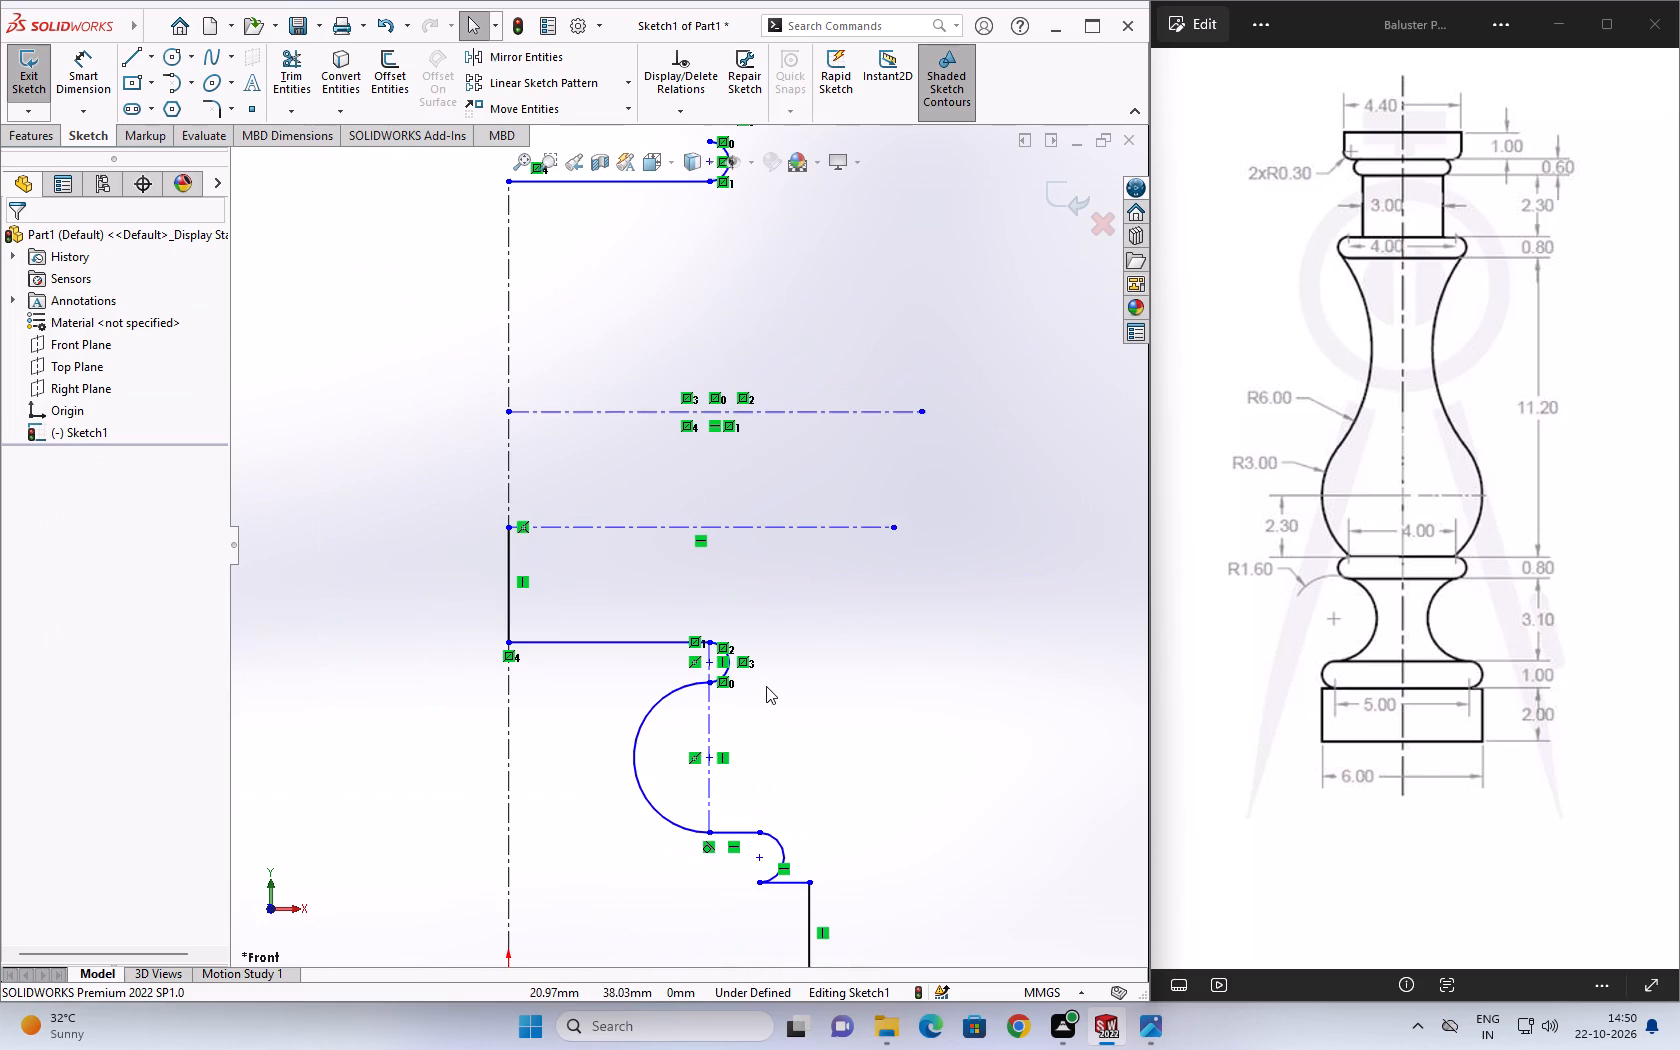
{"action": "left_click", "coordinate": [173, 61]}
{"action": "left_click", "coordinate": [509, 531]}
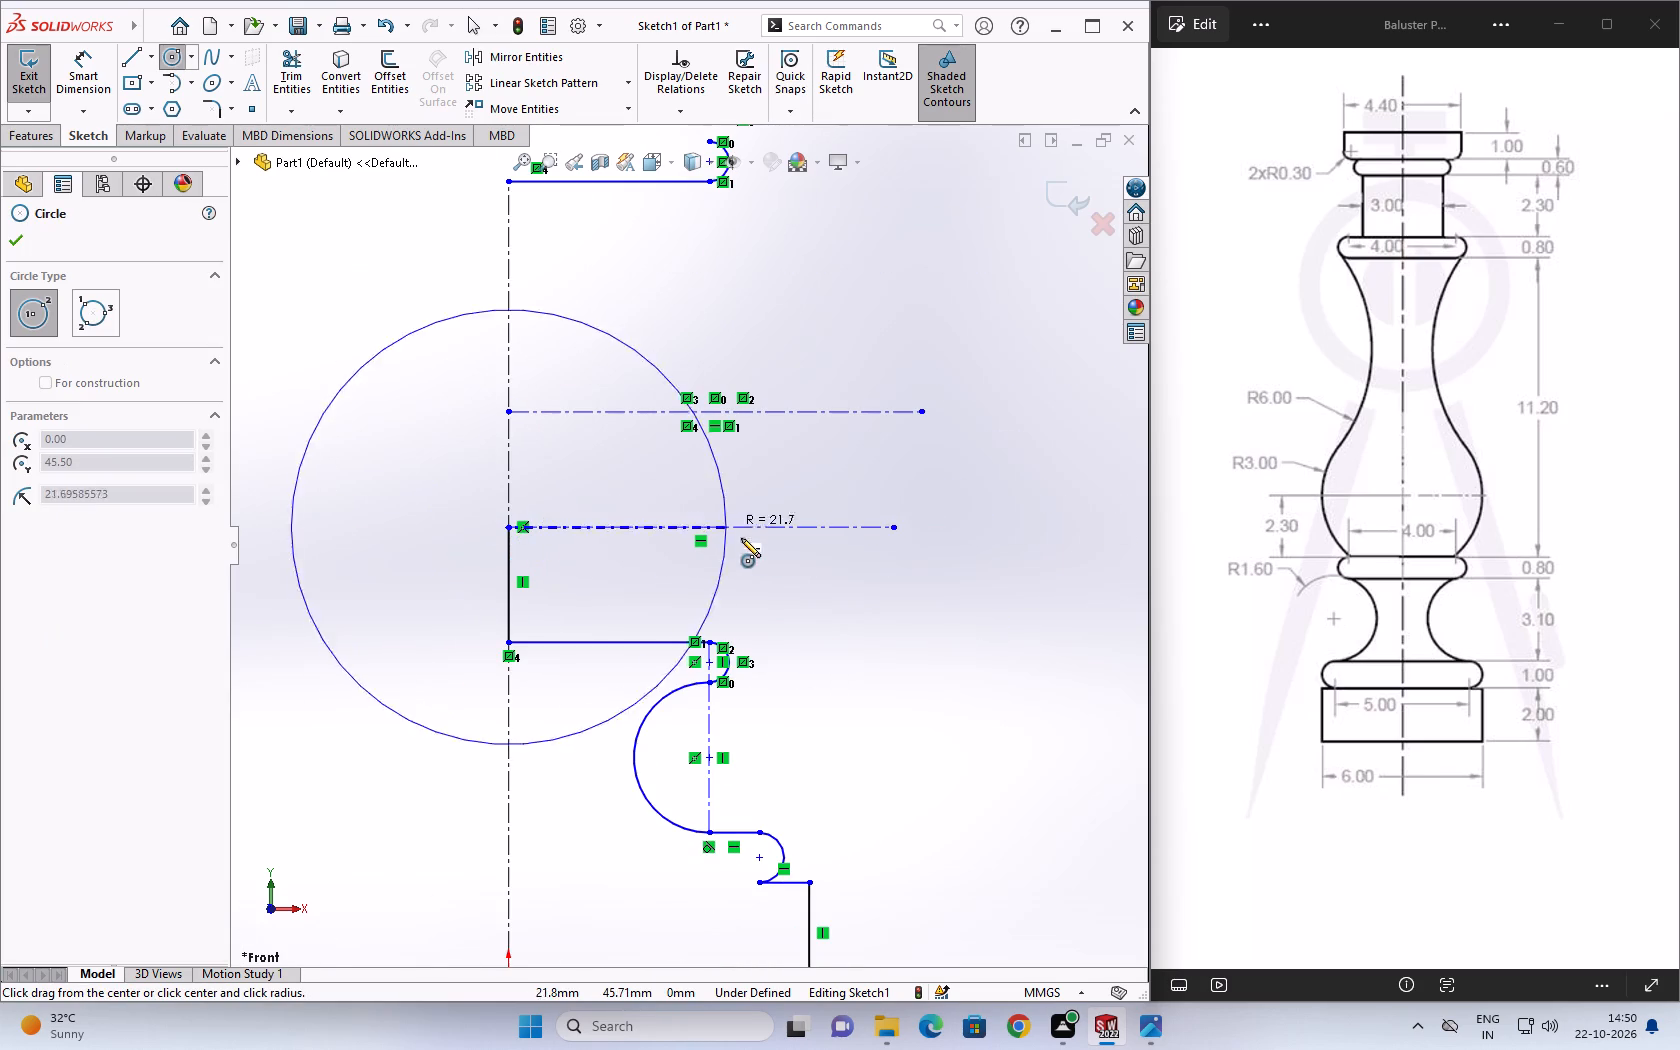
{"action": "left_click", "coordinate": [712, 640]}
{"action": "key", "text": "Escape"}
{"action": "key", "text": "Escape"}
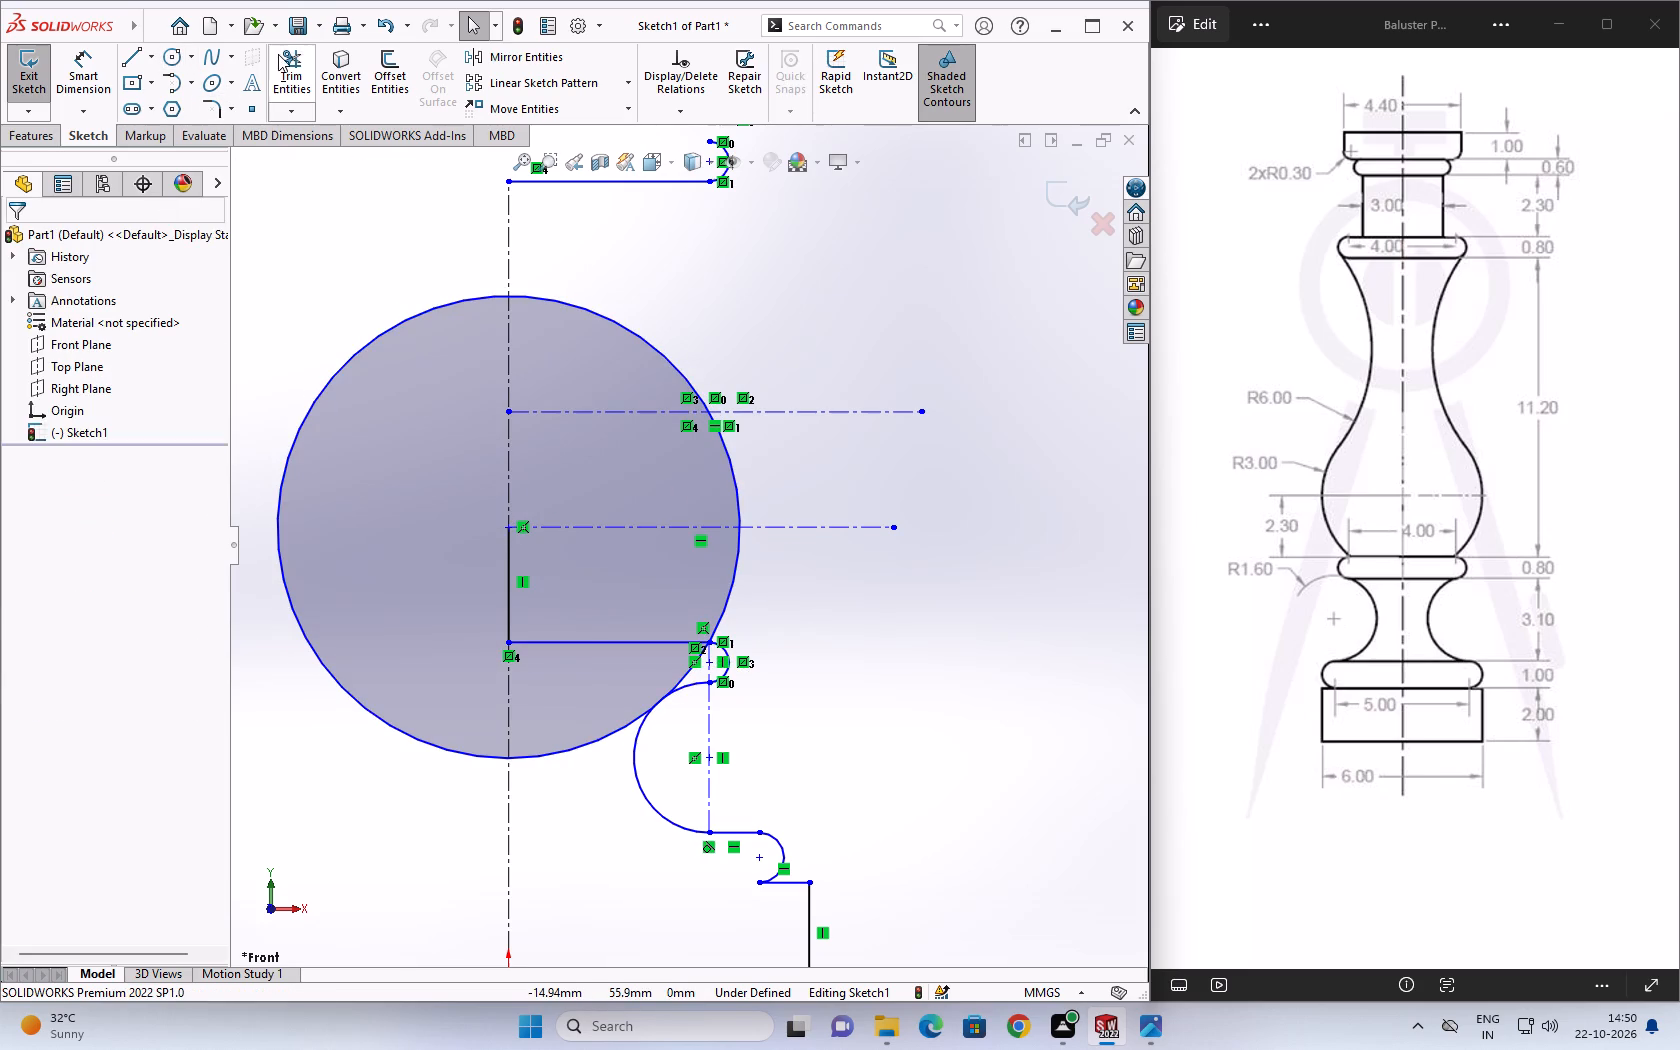
Trim away the circle's half beyond the vertical centerline and its remaining pieces below the lower profile line.
{"action": "left_click", "coordinate": [278, 54]}
{"action": "left_click", "coordinate": [374, 340]}
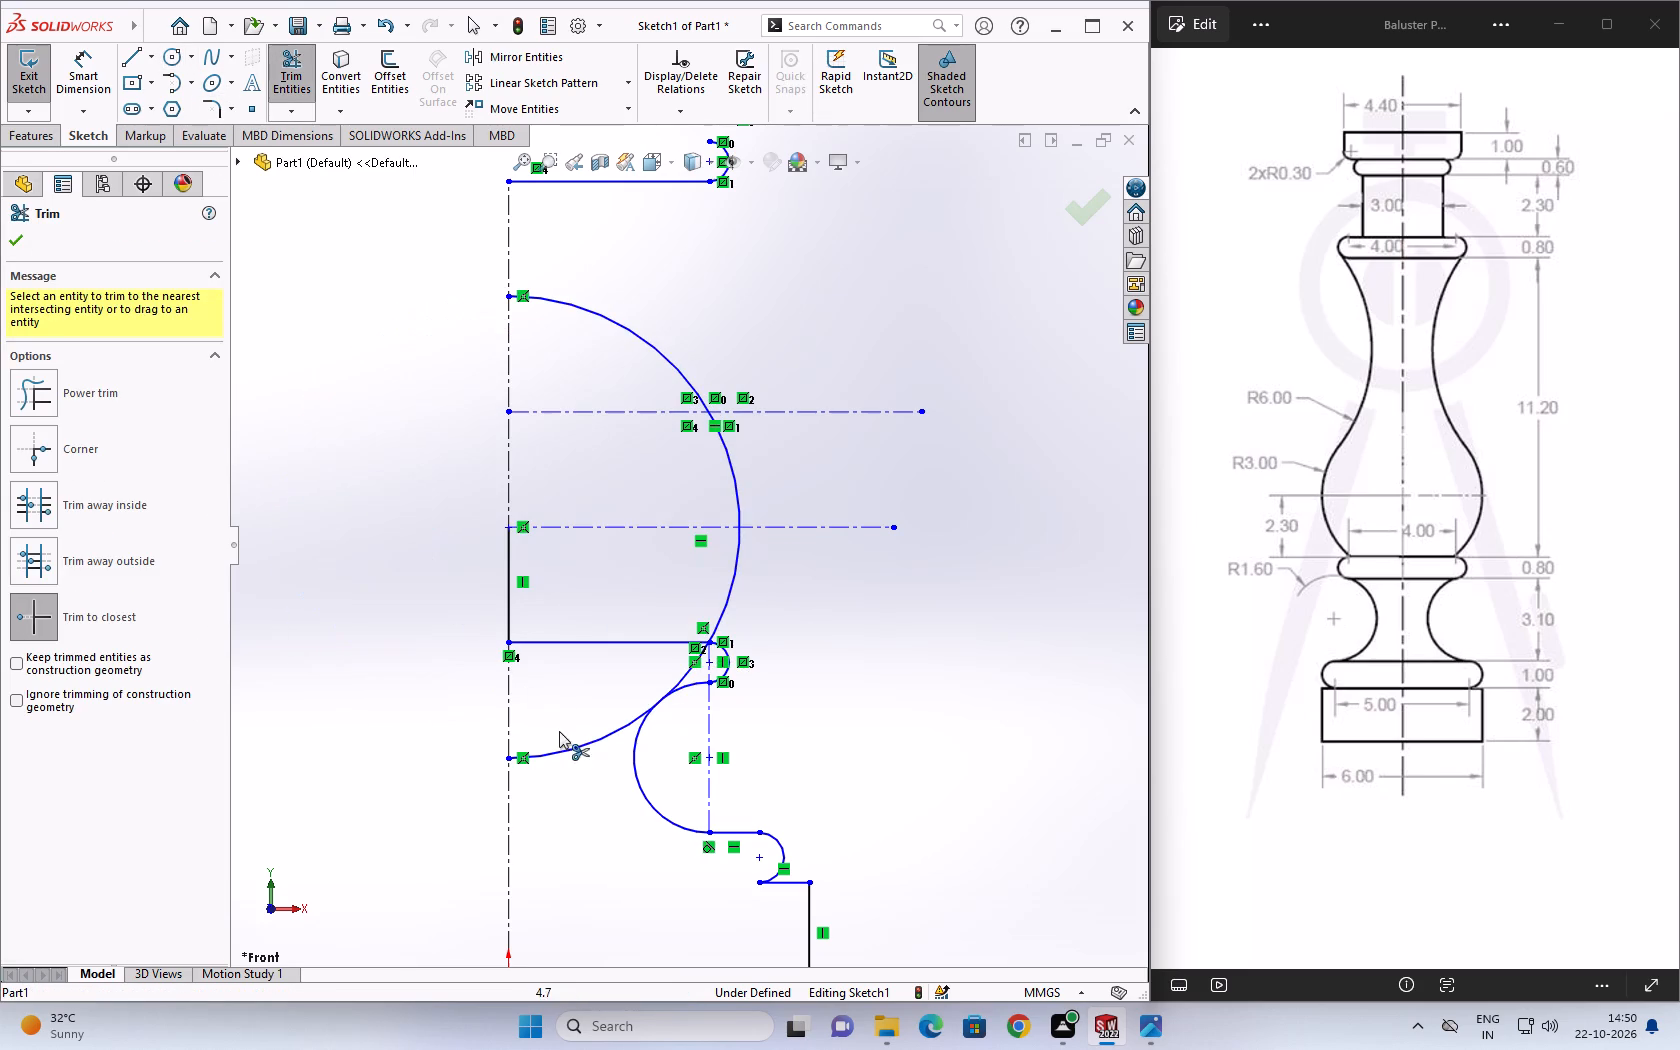
{"action": "left_click", "coordinate": [566, 744]}
{"action": "left_click", "coordinate": [594, 738]}
{"action": "scroll", "coordinate": [681, 673], "scroll_direction": "down", "scroll_amount": 2}
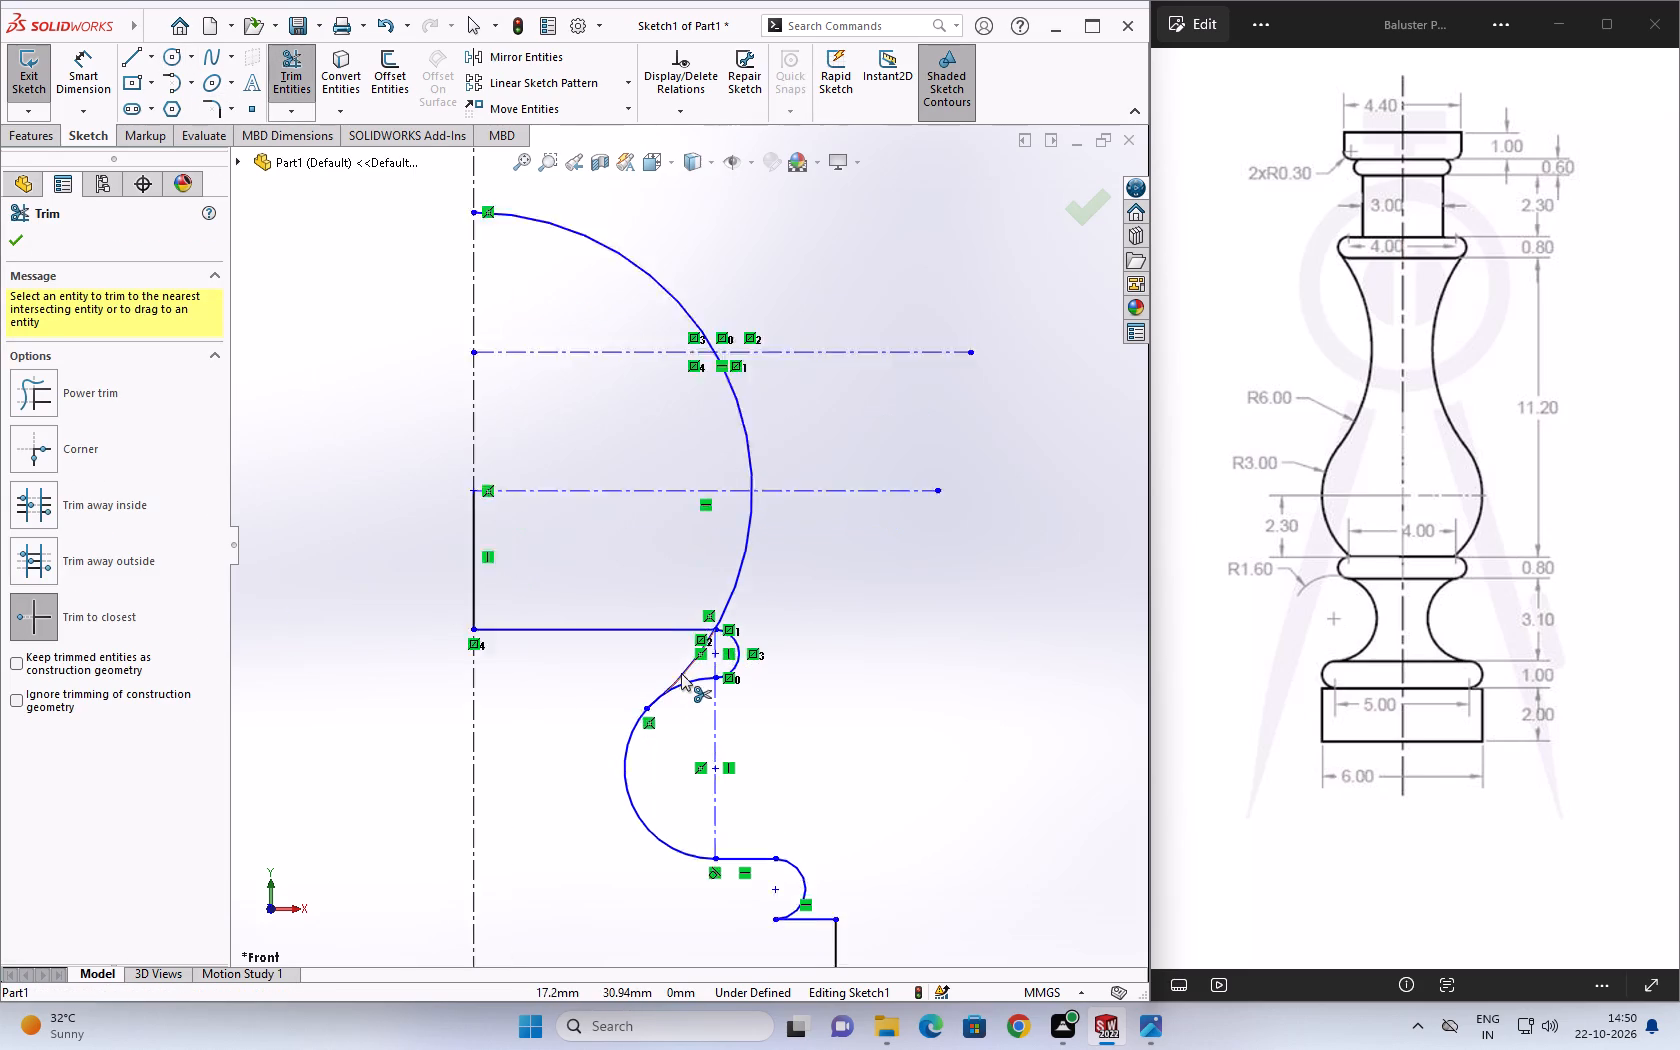
{"action": "scroll", "coordinate": [681, 673], "scroll_direction": "down", "scroll_amount": 3}
{"action": "left_click", "coordinate": [680, 647]}
{"action": "scroll", "coordinate": [637, 701], "scroll_direction": "down", "scroll_amount": 7}
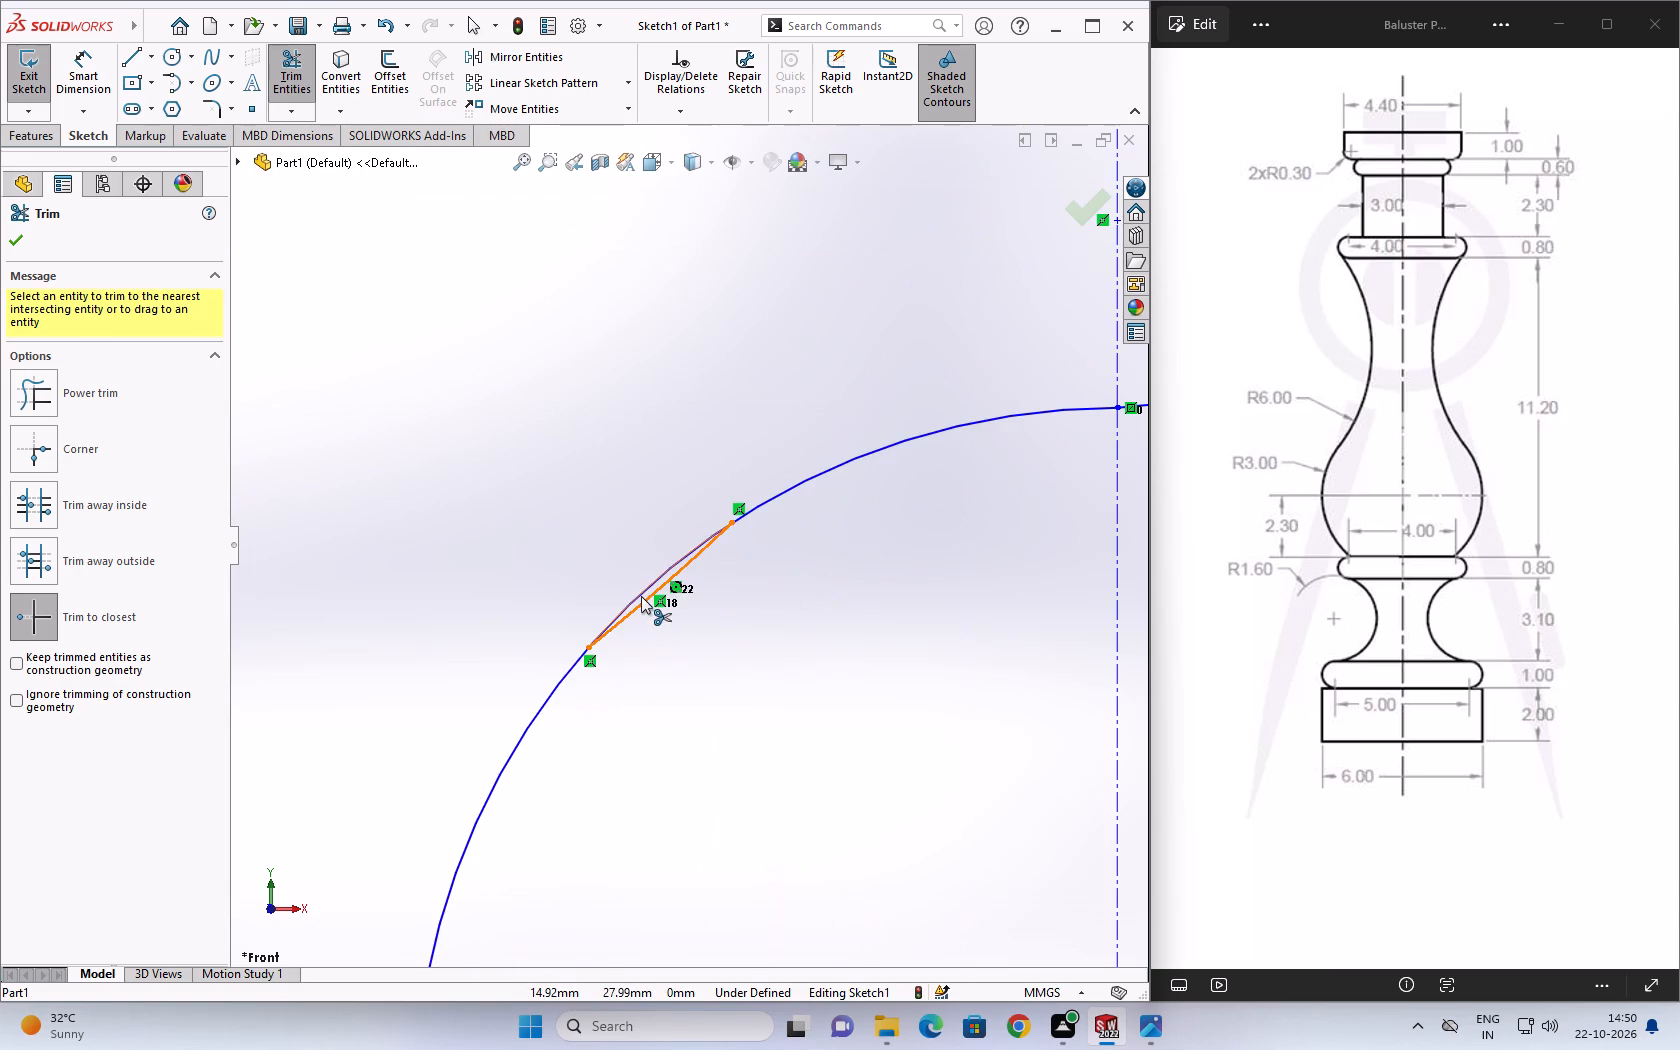
{"action": "left_click", "coordinate": [646, 603]}
{"action": "scroll", "coordinate": [754, 565], "scroll_direction": "up", "scroll_amount": 12}
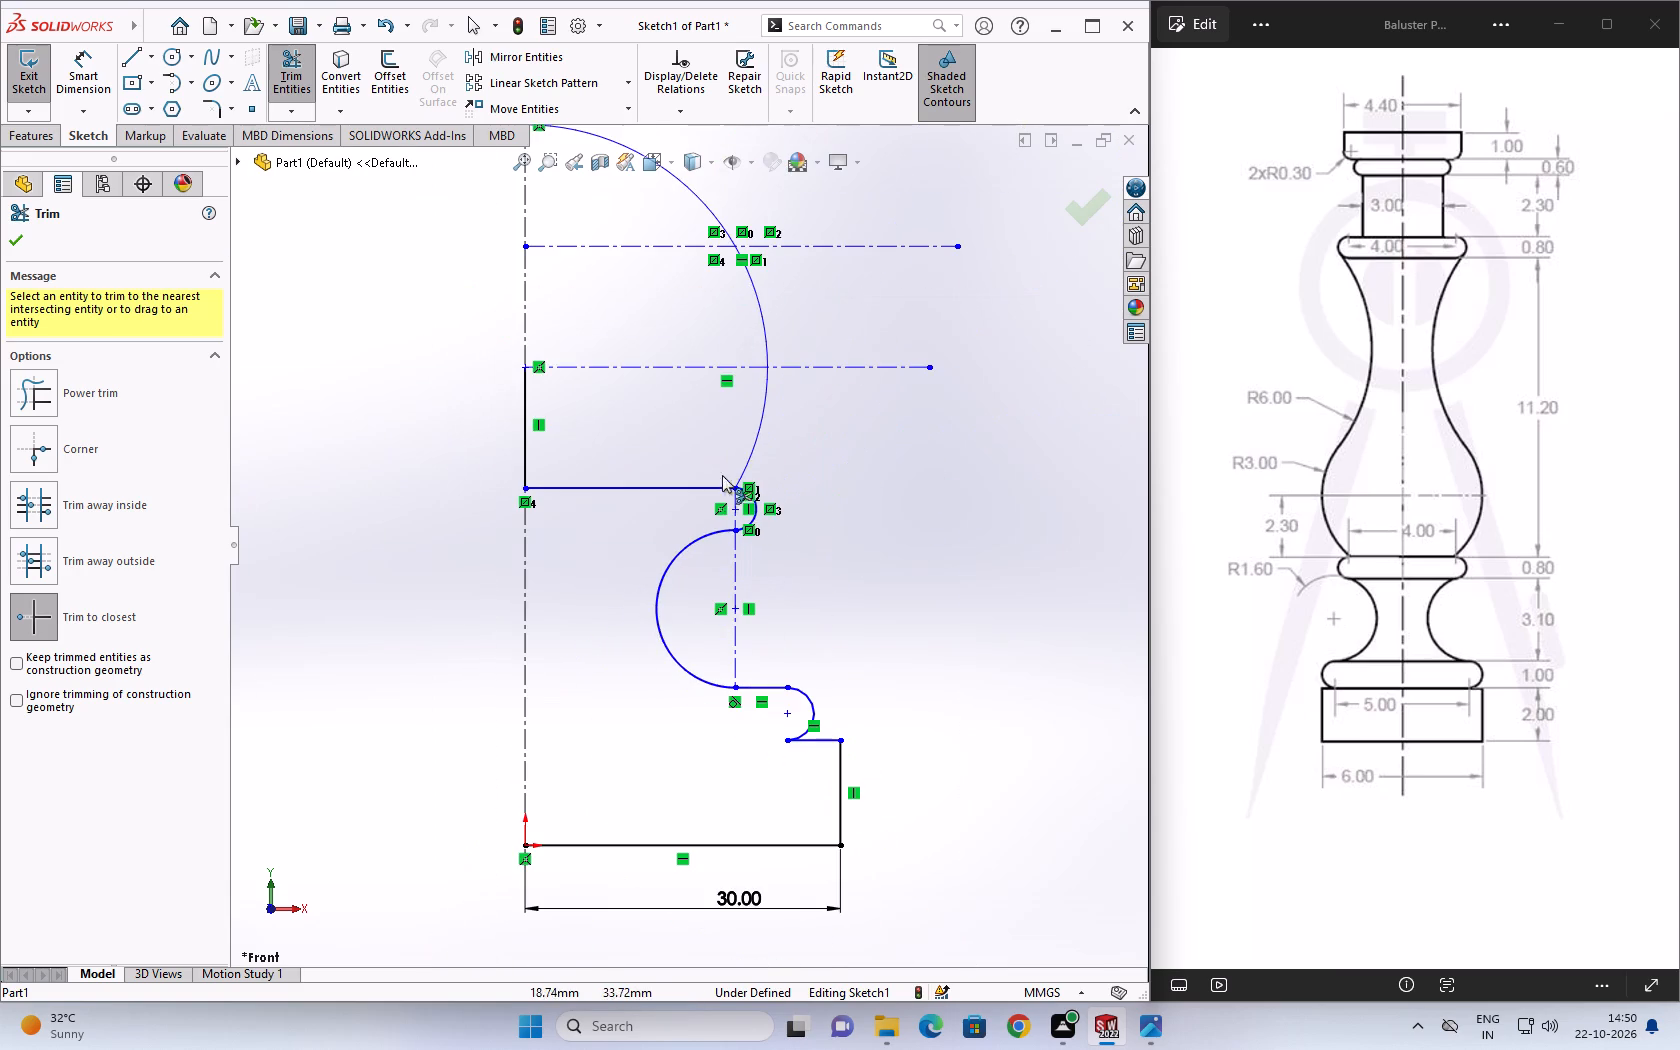
{"action": "scroll", "coordinate": [761, 266], "scroll_direction": "up", "scroll_amount": 6}
{"action": "scroll", "coordinate": [743, 309], "scroll_direction": "down", "scroll_amount": 4}
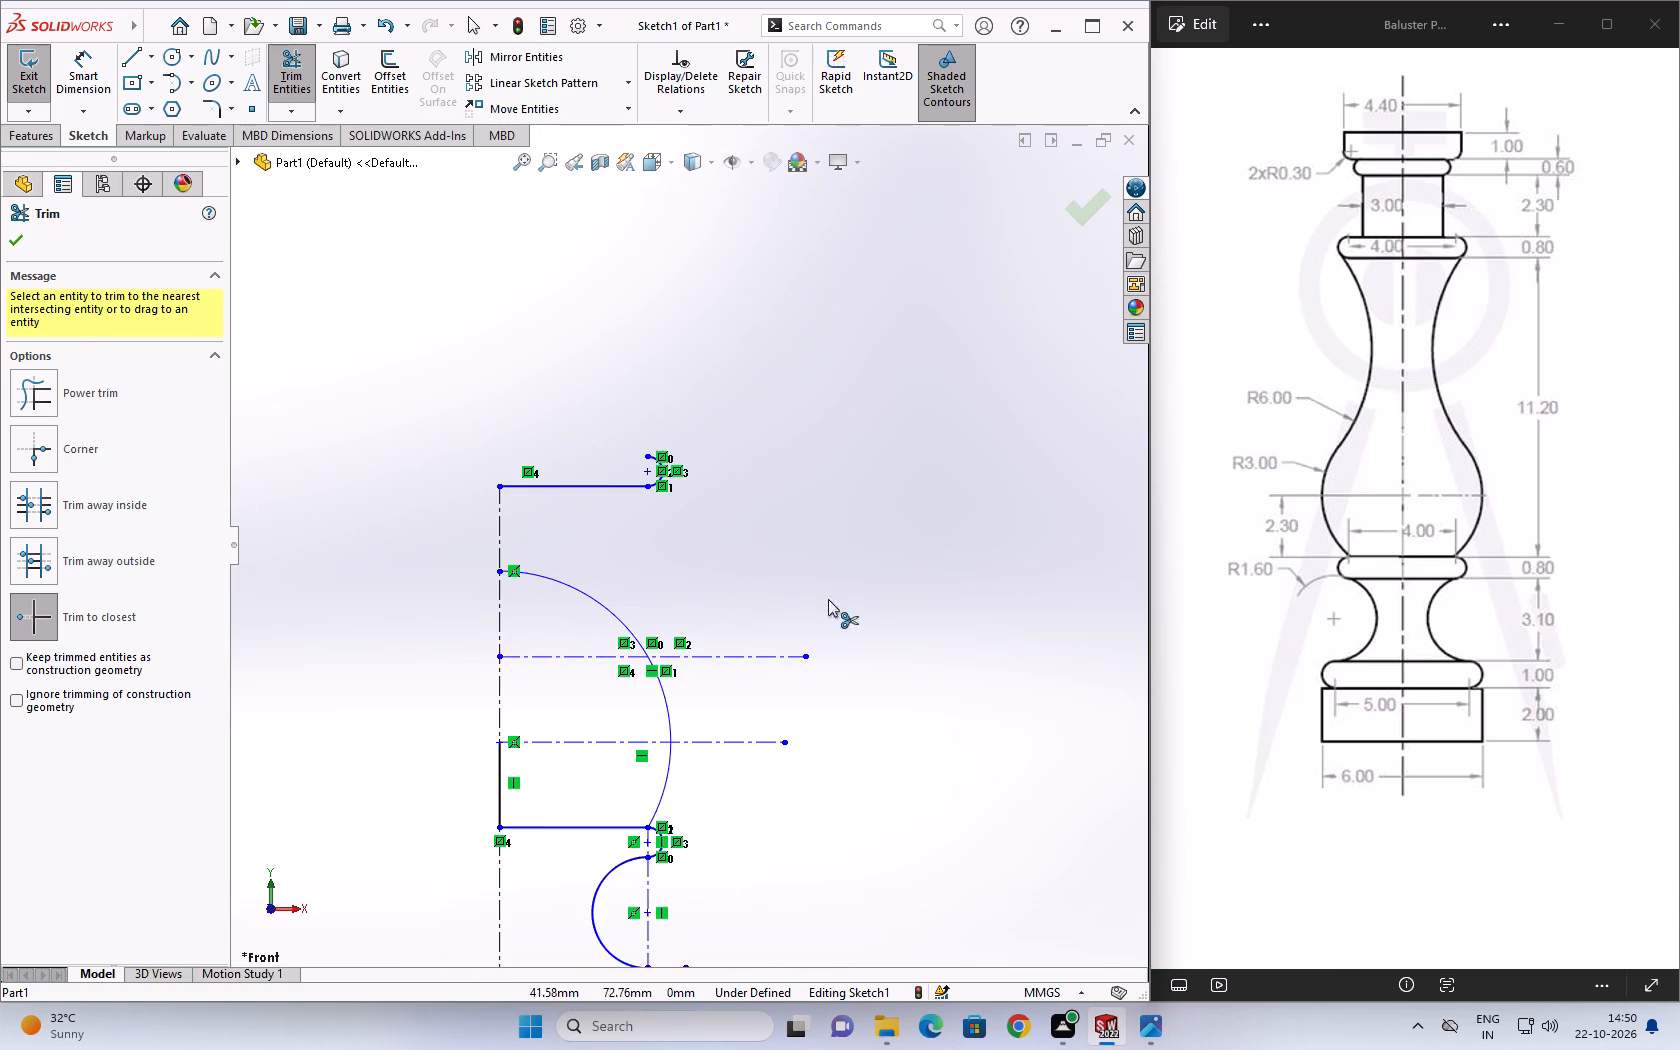
{"action": "key", "text": "Escape"}
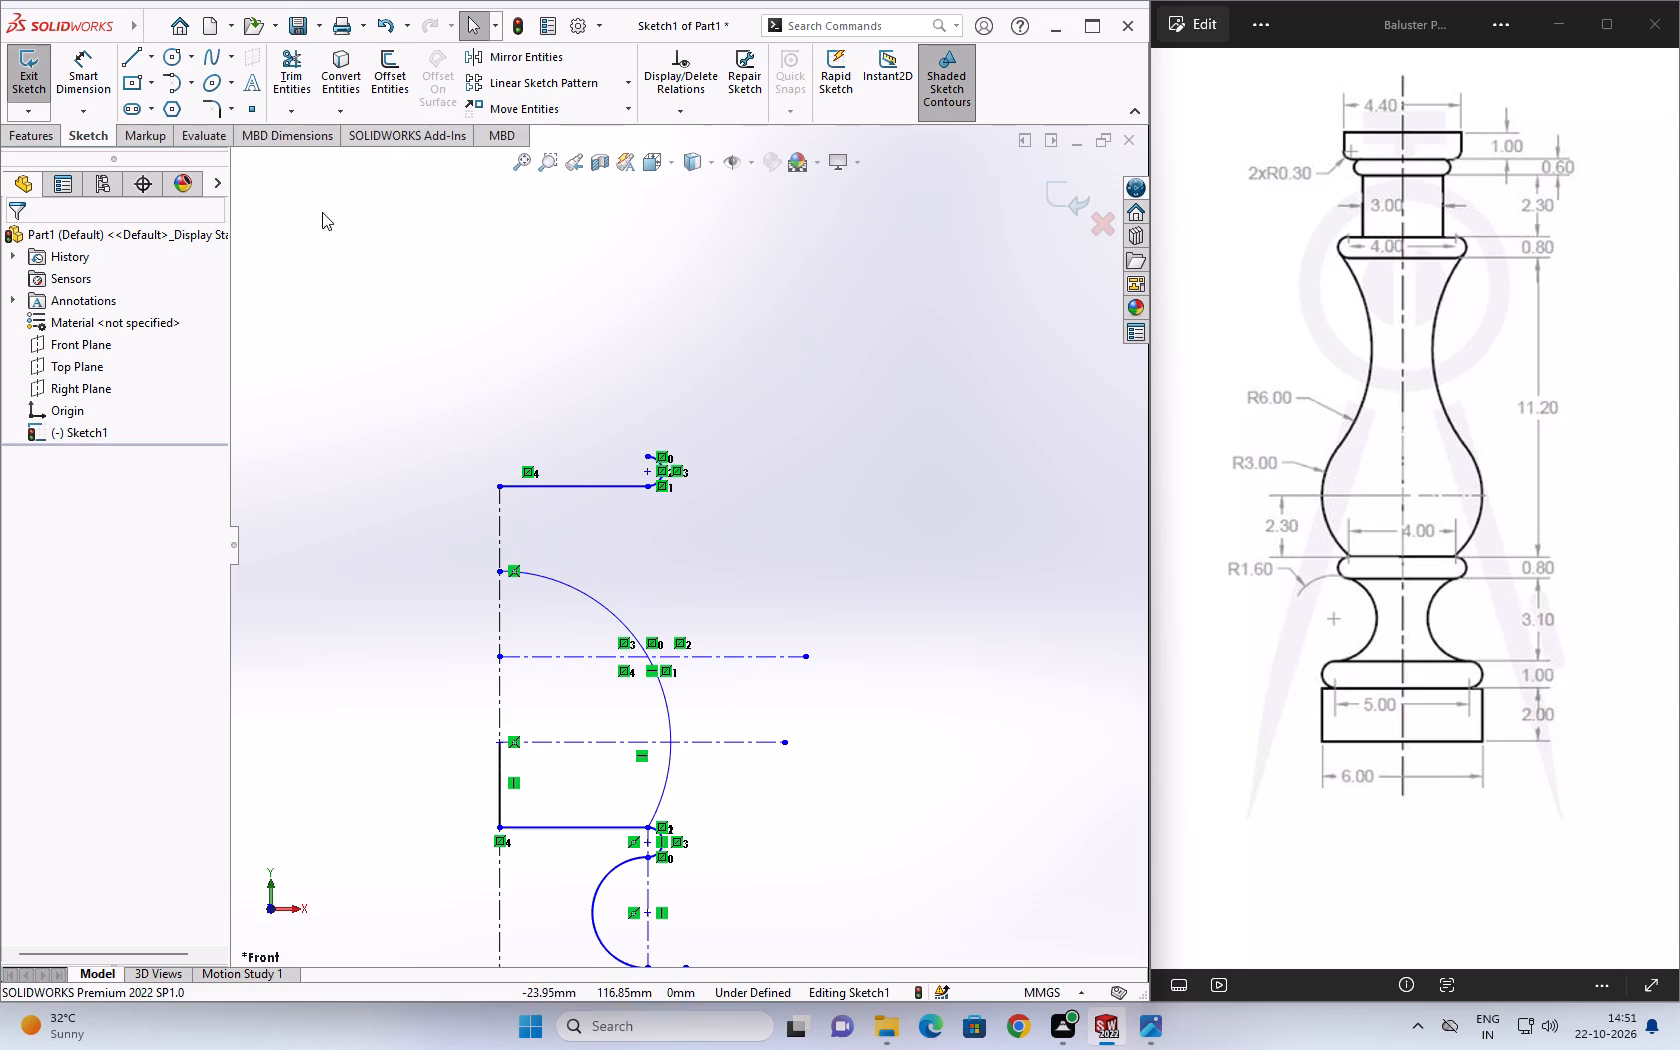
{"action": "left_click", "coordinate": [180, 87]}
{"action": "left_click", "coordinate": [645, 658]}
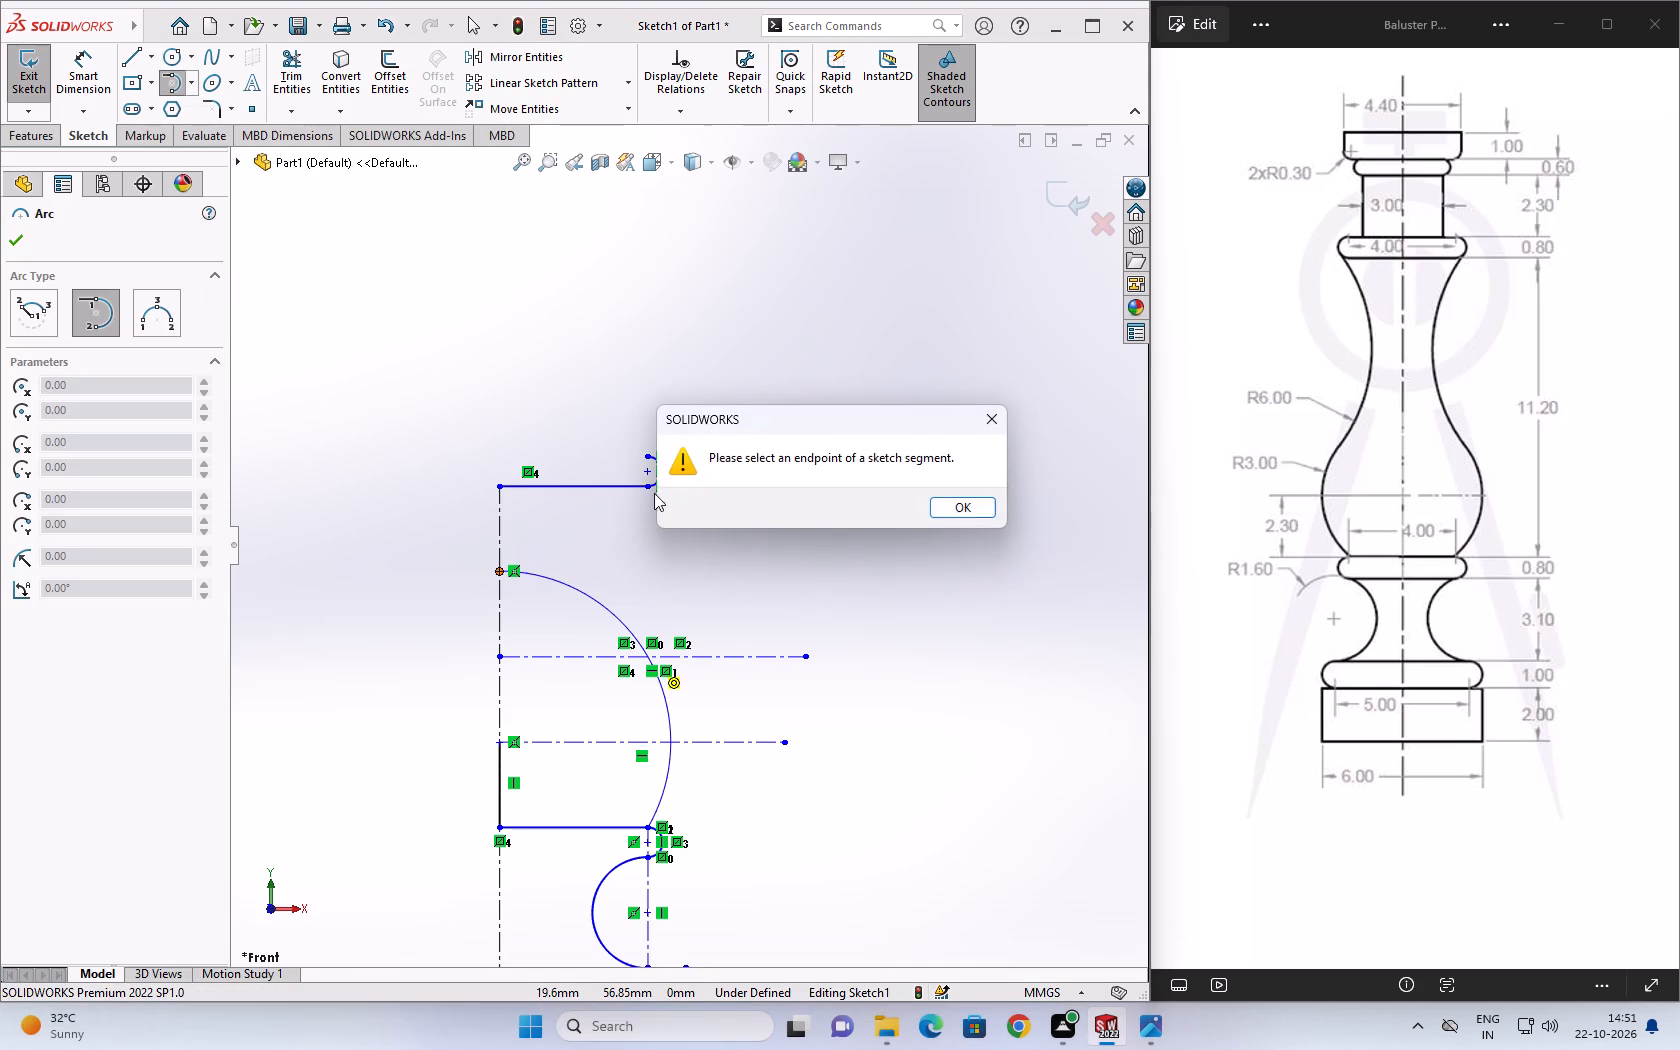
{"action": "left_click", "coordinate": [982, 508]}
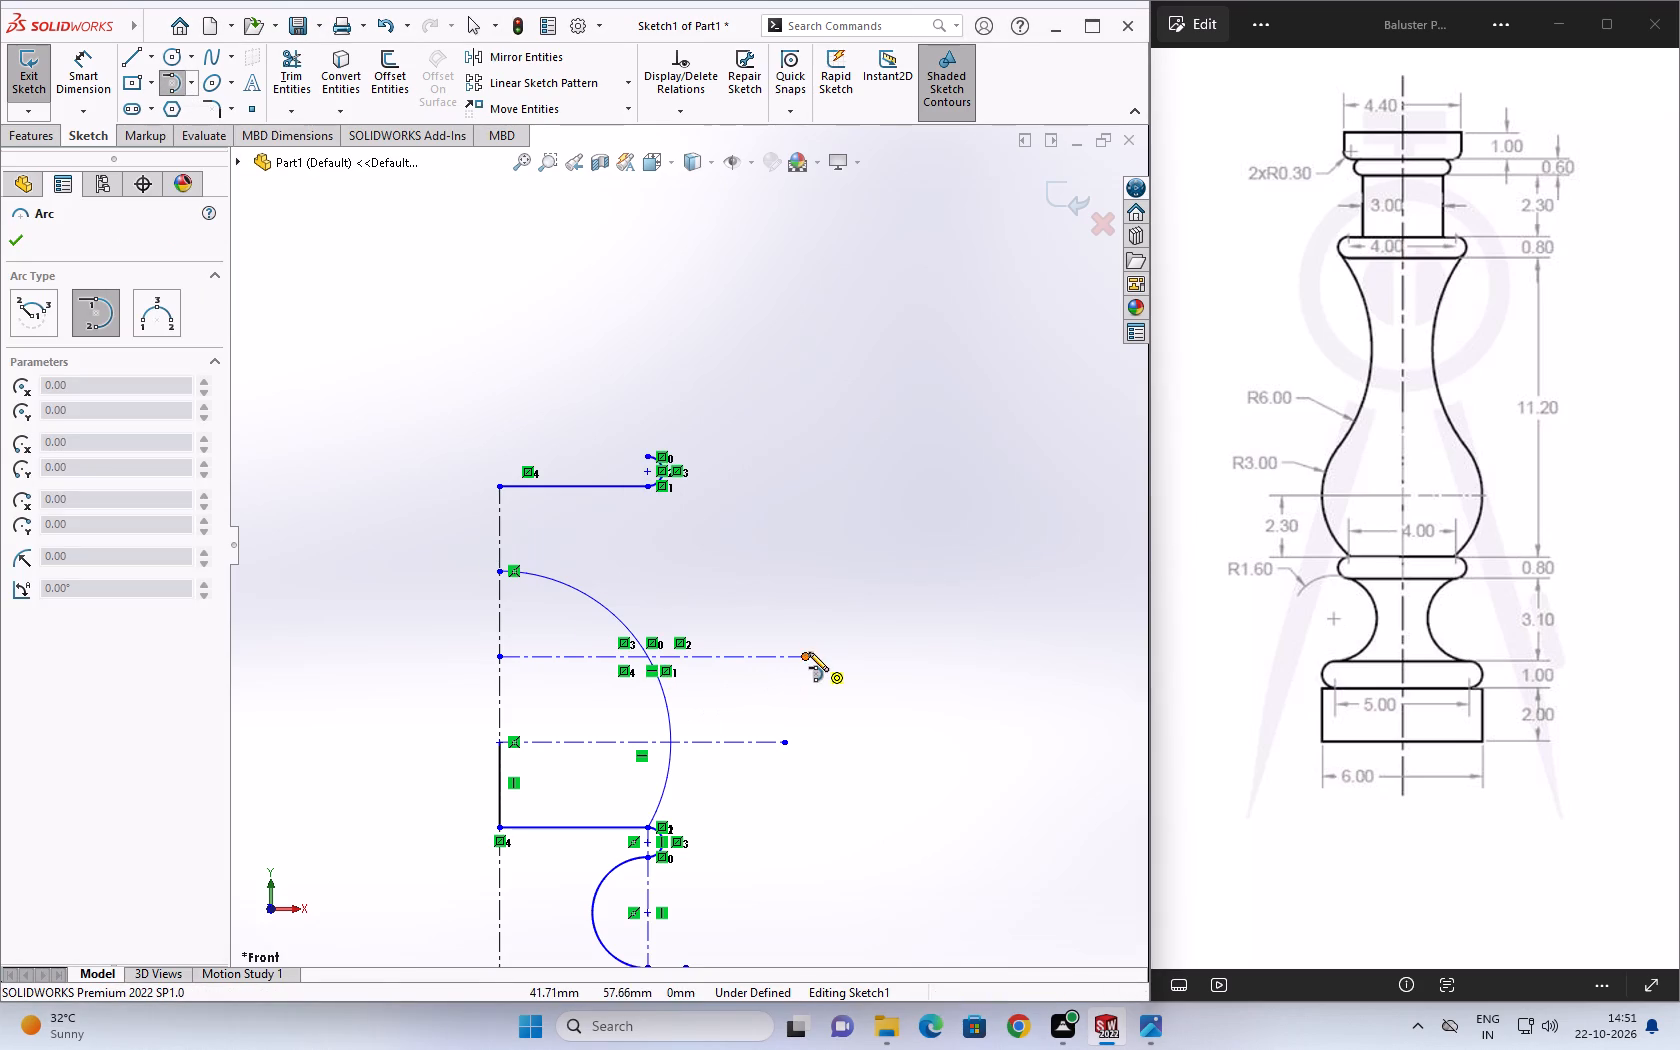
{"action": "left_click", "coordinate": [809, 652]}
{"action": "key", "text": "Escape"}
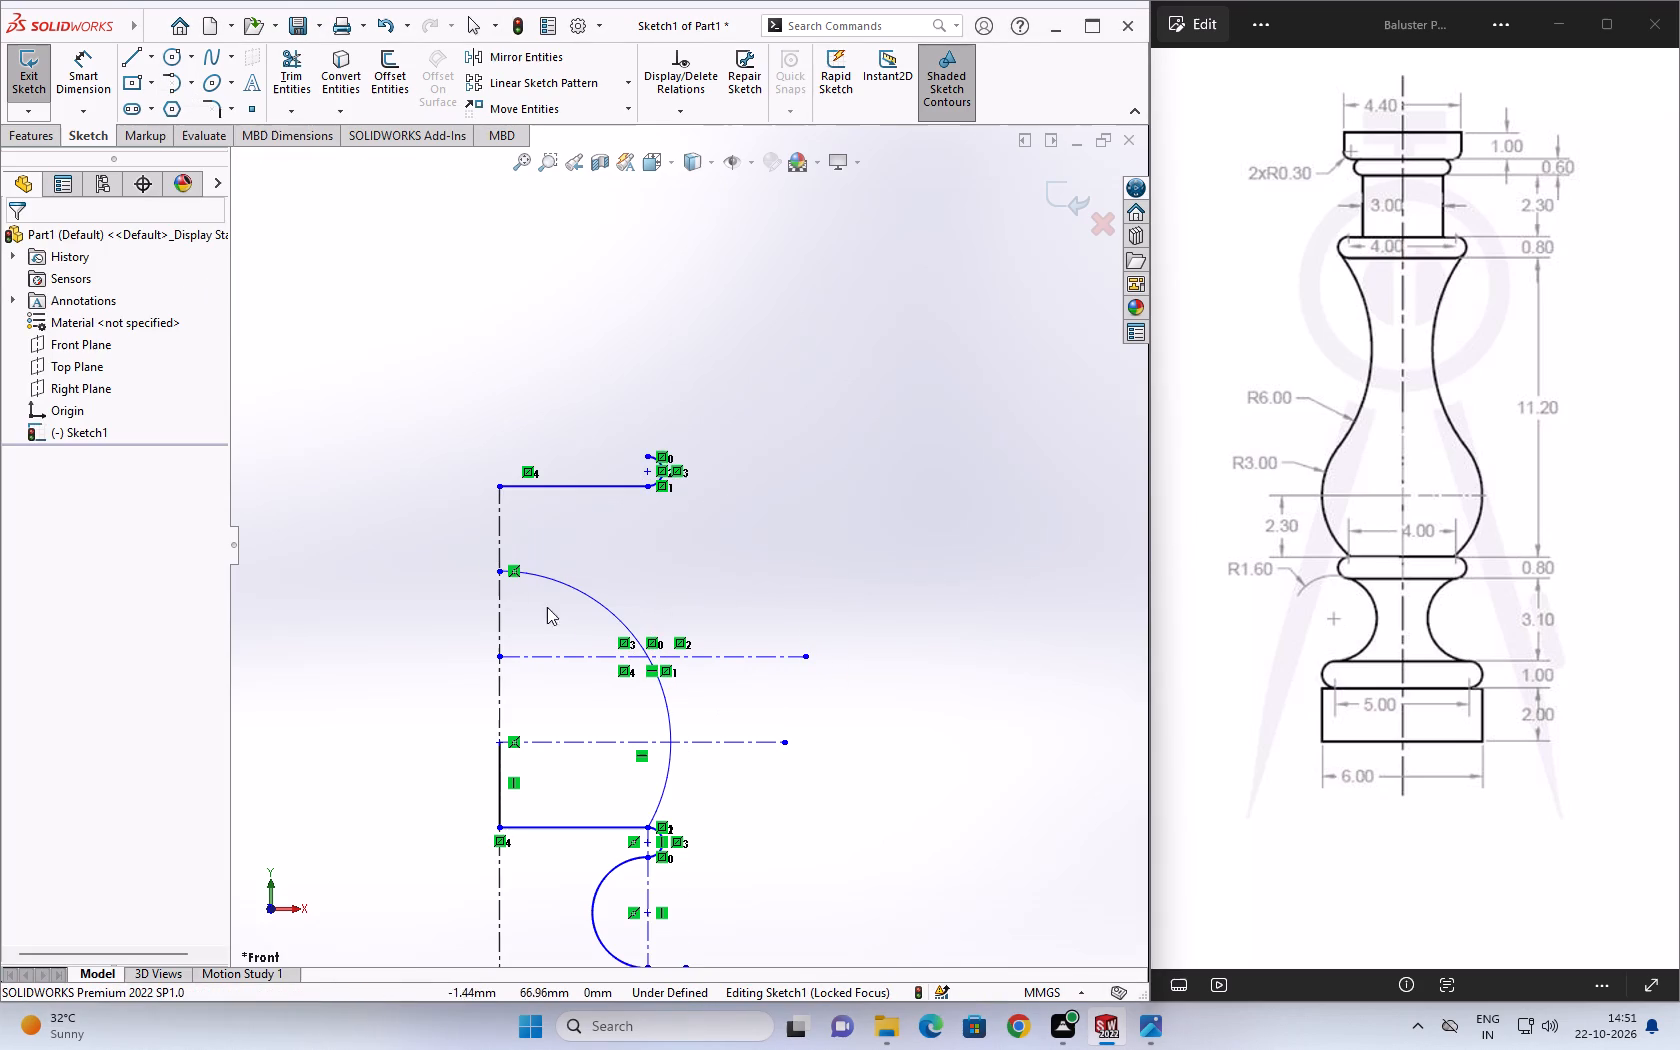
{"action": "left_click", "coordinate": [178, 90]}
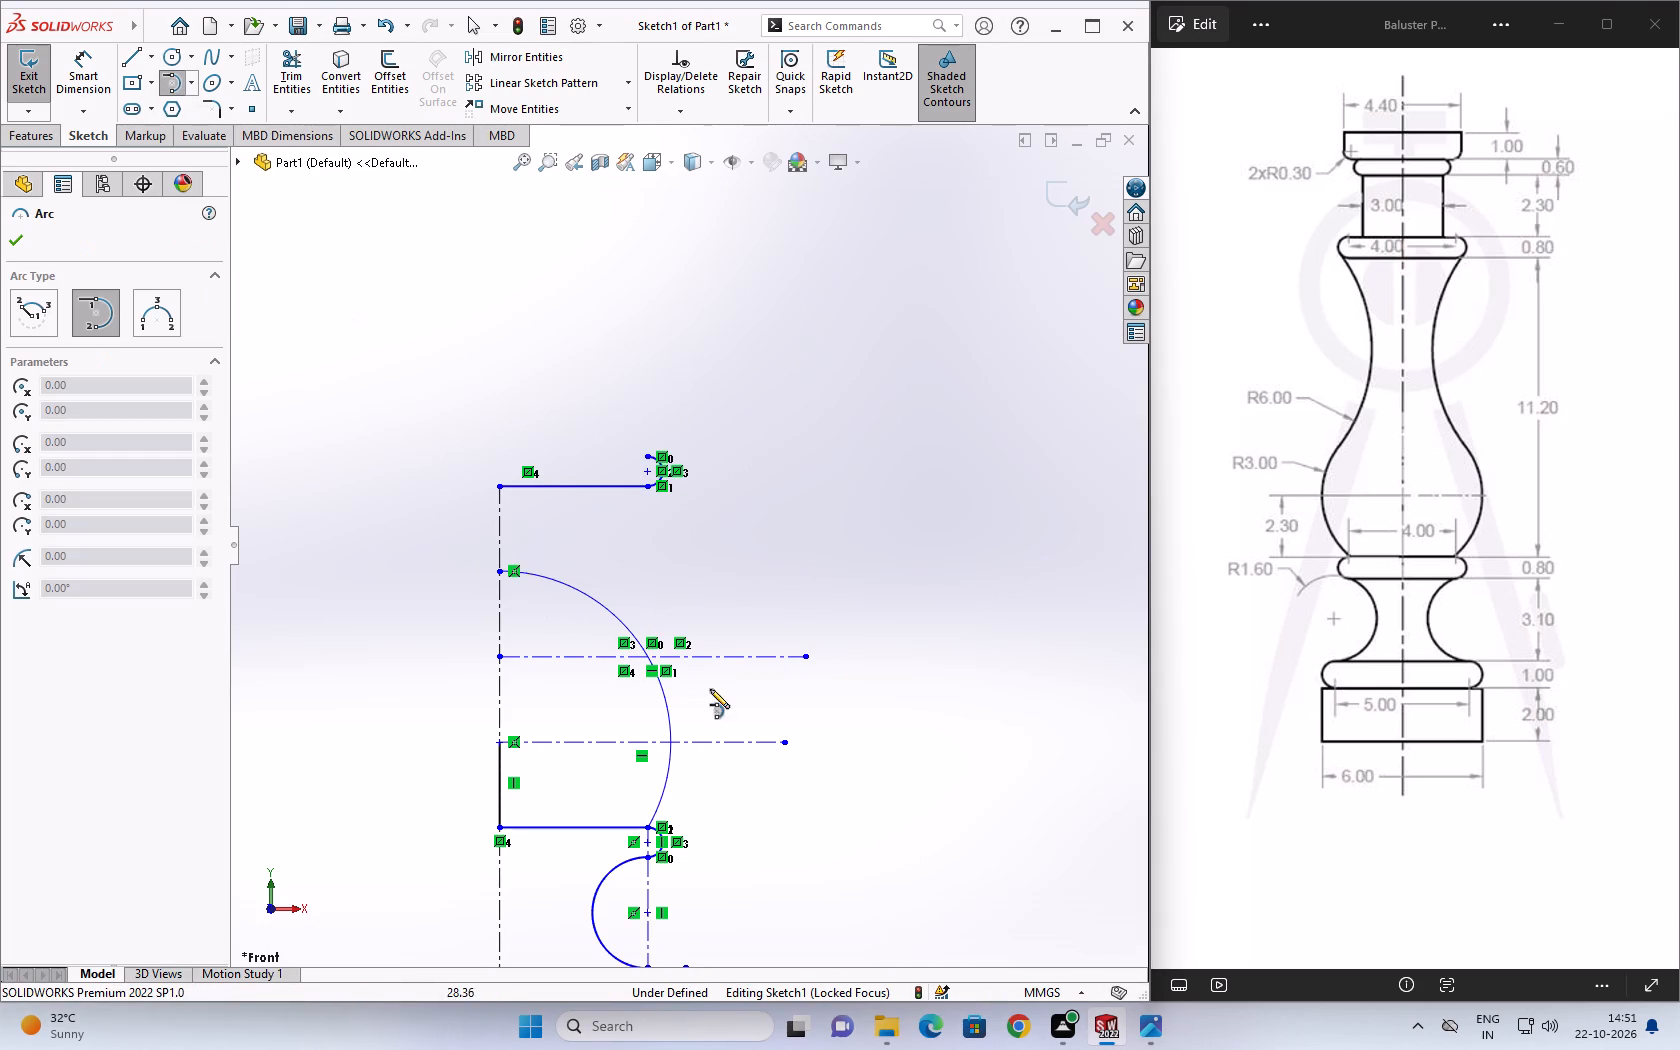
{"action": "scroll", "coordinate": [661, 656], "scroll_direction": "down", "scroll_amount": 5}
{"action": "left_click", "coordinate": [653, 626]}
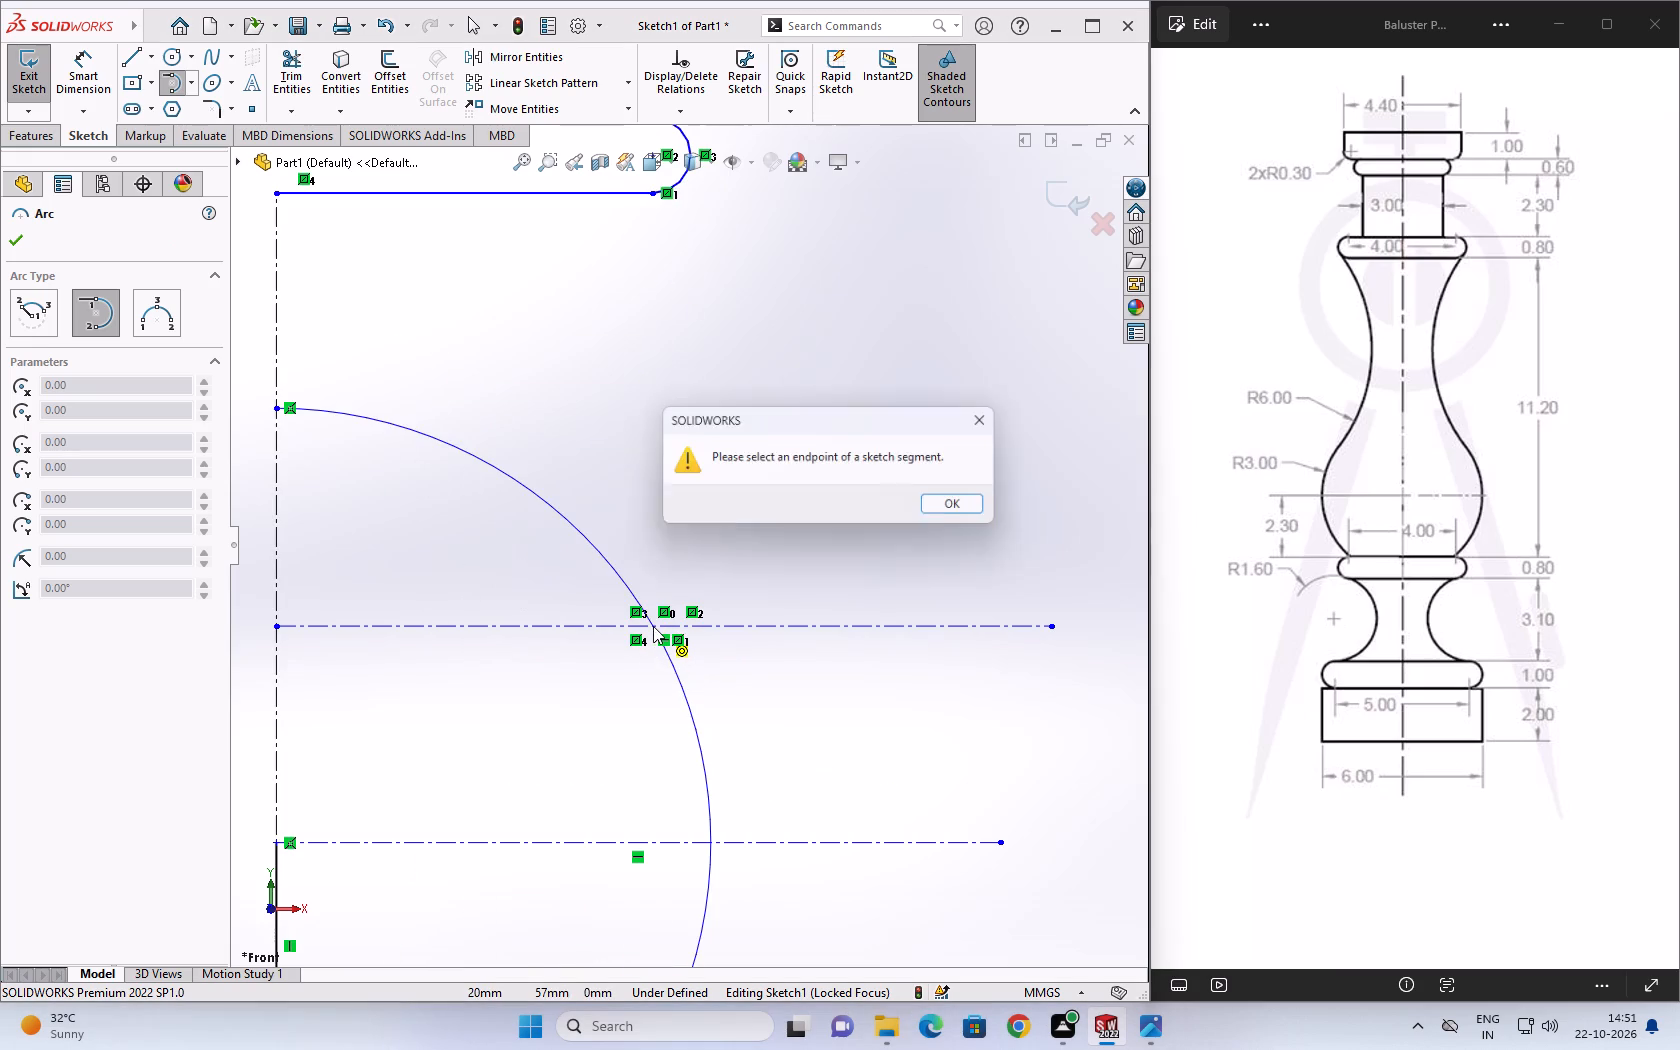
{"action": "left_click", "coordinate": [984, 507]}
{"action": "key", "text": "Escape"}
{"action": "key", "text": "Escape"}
Trim both horizontal construction centerlines back to the large arc.
{"action": "left_click", "coordinate": [299, 76]}
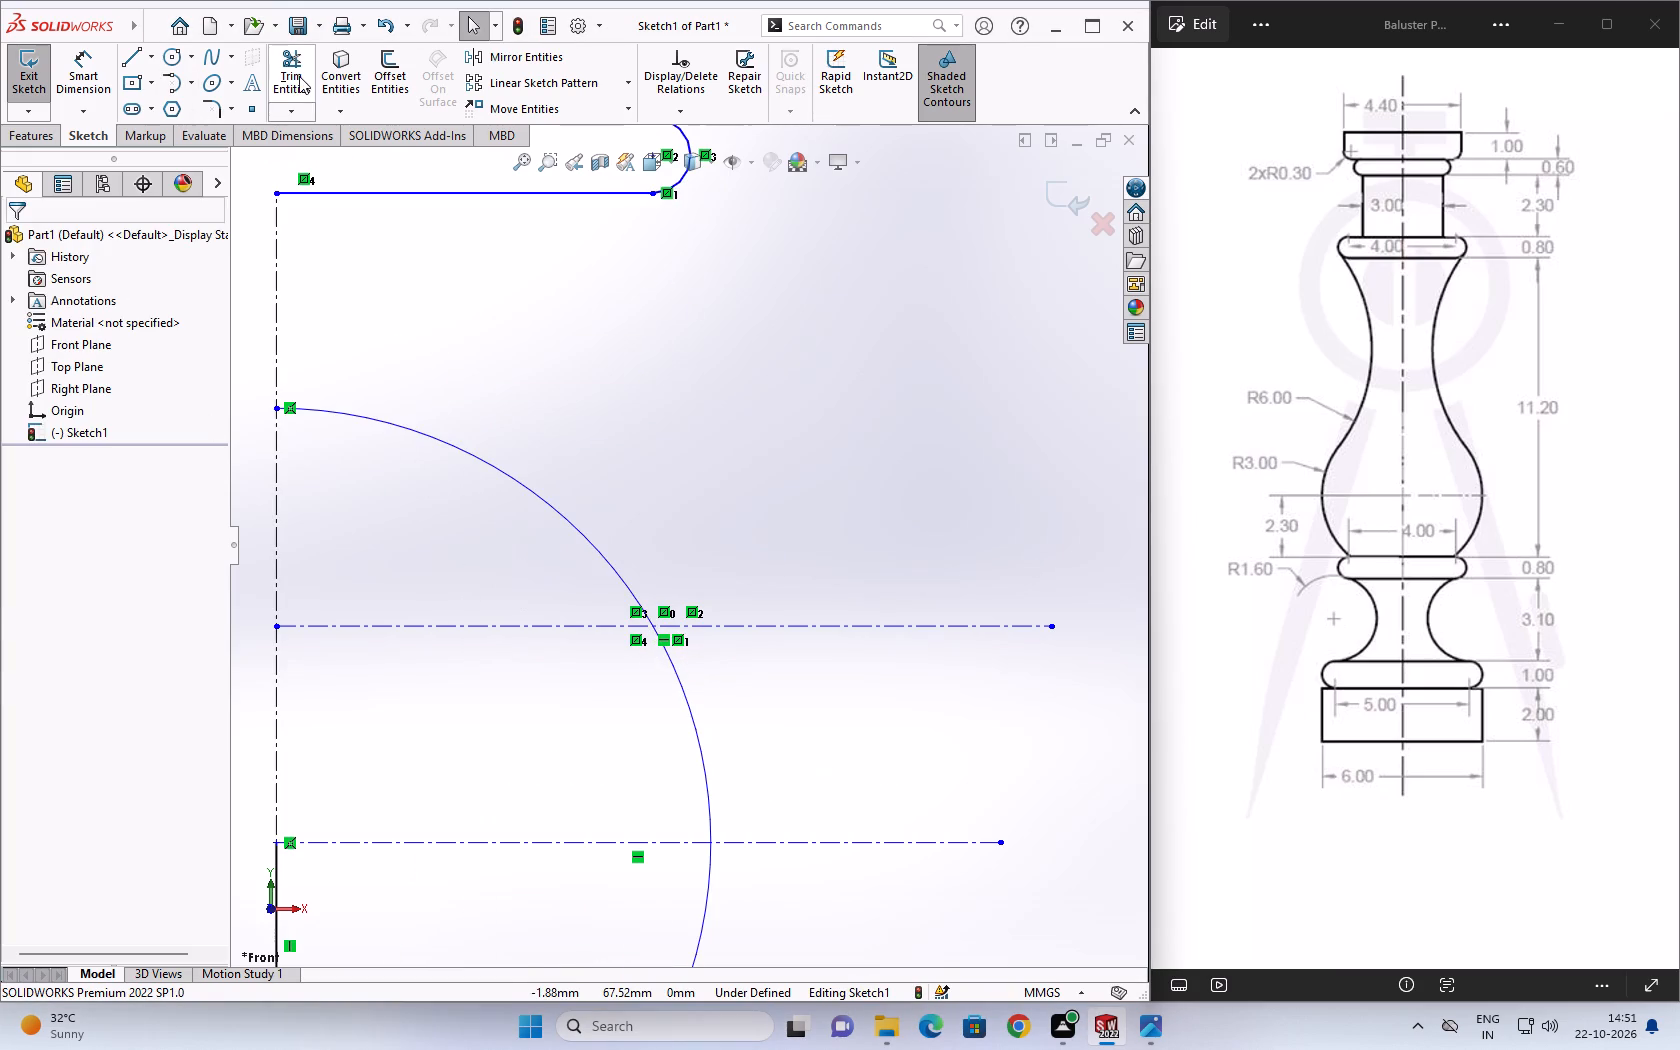
{"action": "left_click", "coordinate": [710, 628]}
{"action": "left_click", "coordinate": [862, 841]}
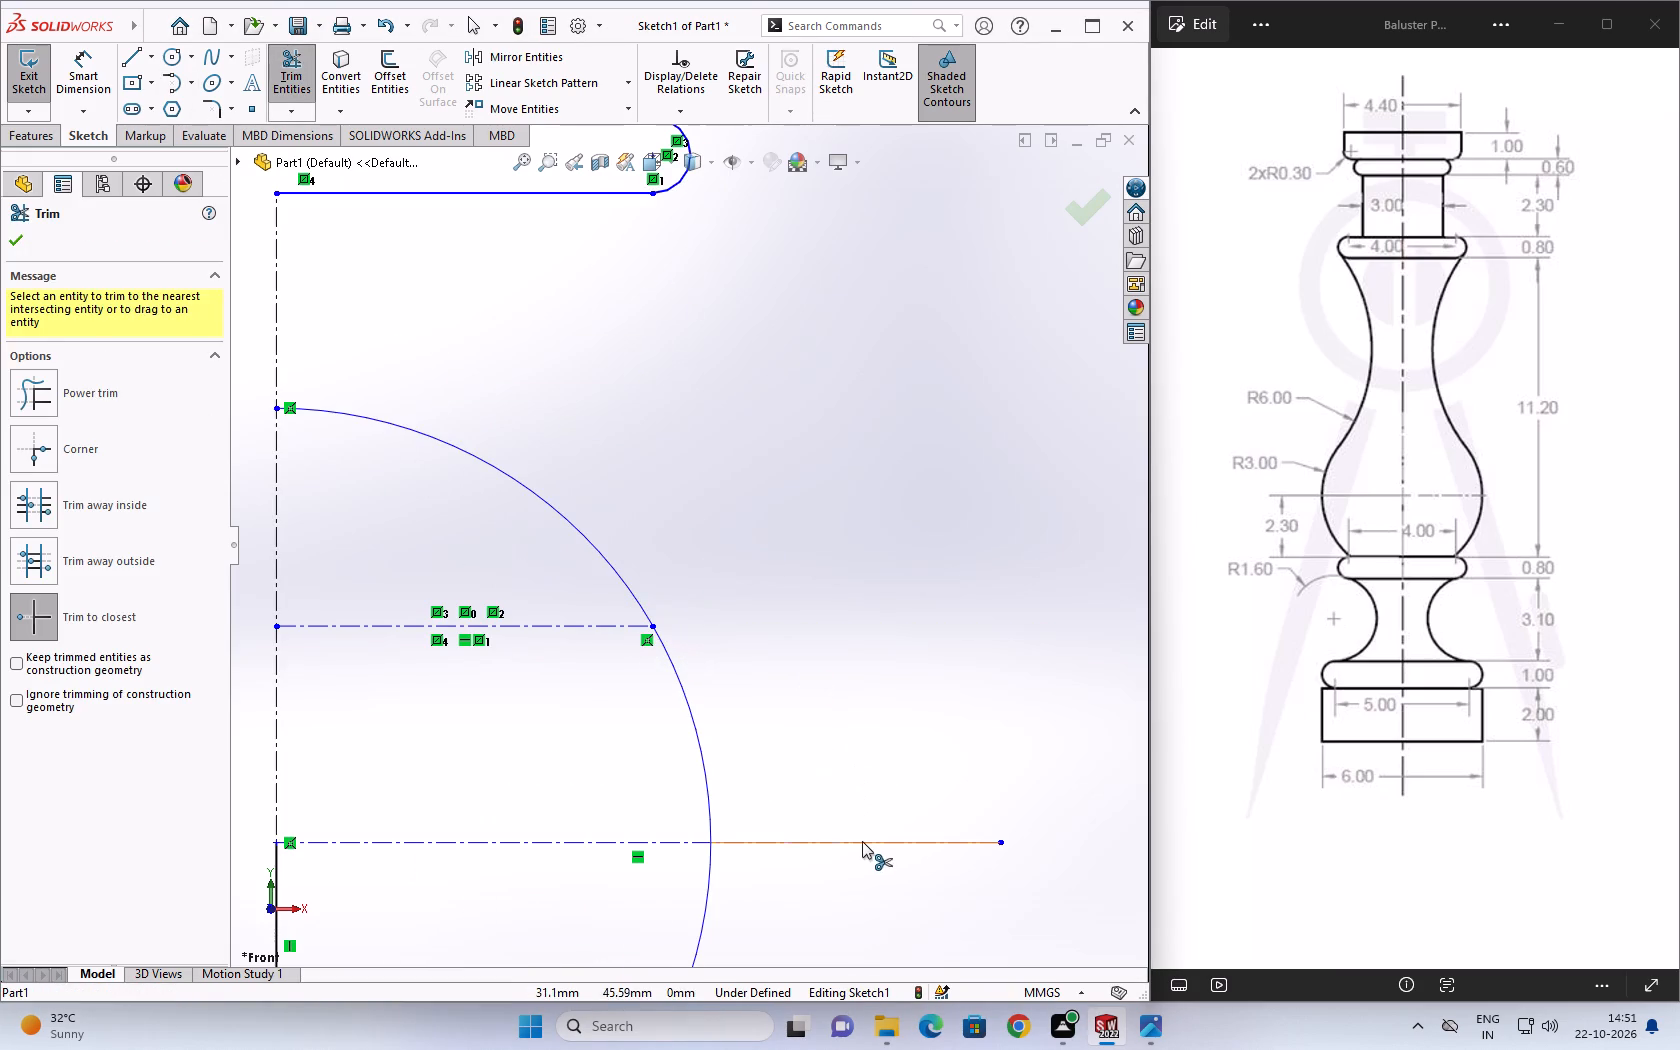
{"action": "scroll", "coordinate": [738, 623], "scroll_direction": "down", "scroll_amount": 4}
{"action": "key", "text": "Escape"}
{"action": "scroll", "coordinate": [712, 612], "scroll_direction": "up", "scroll_amount": 4}
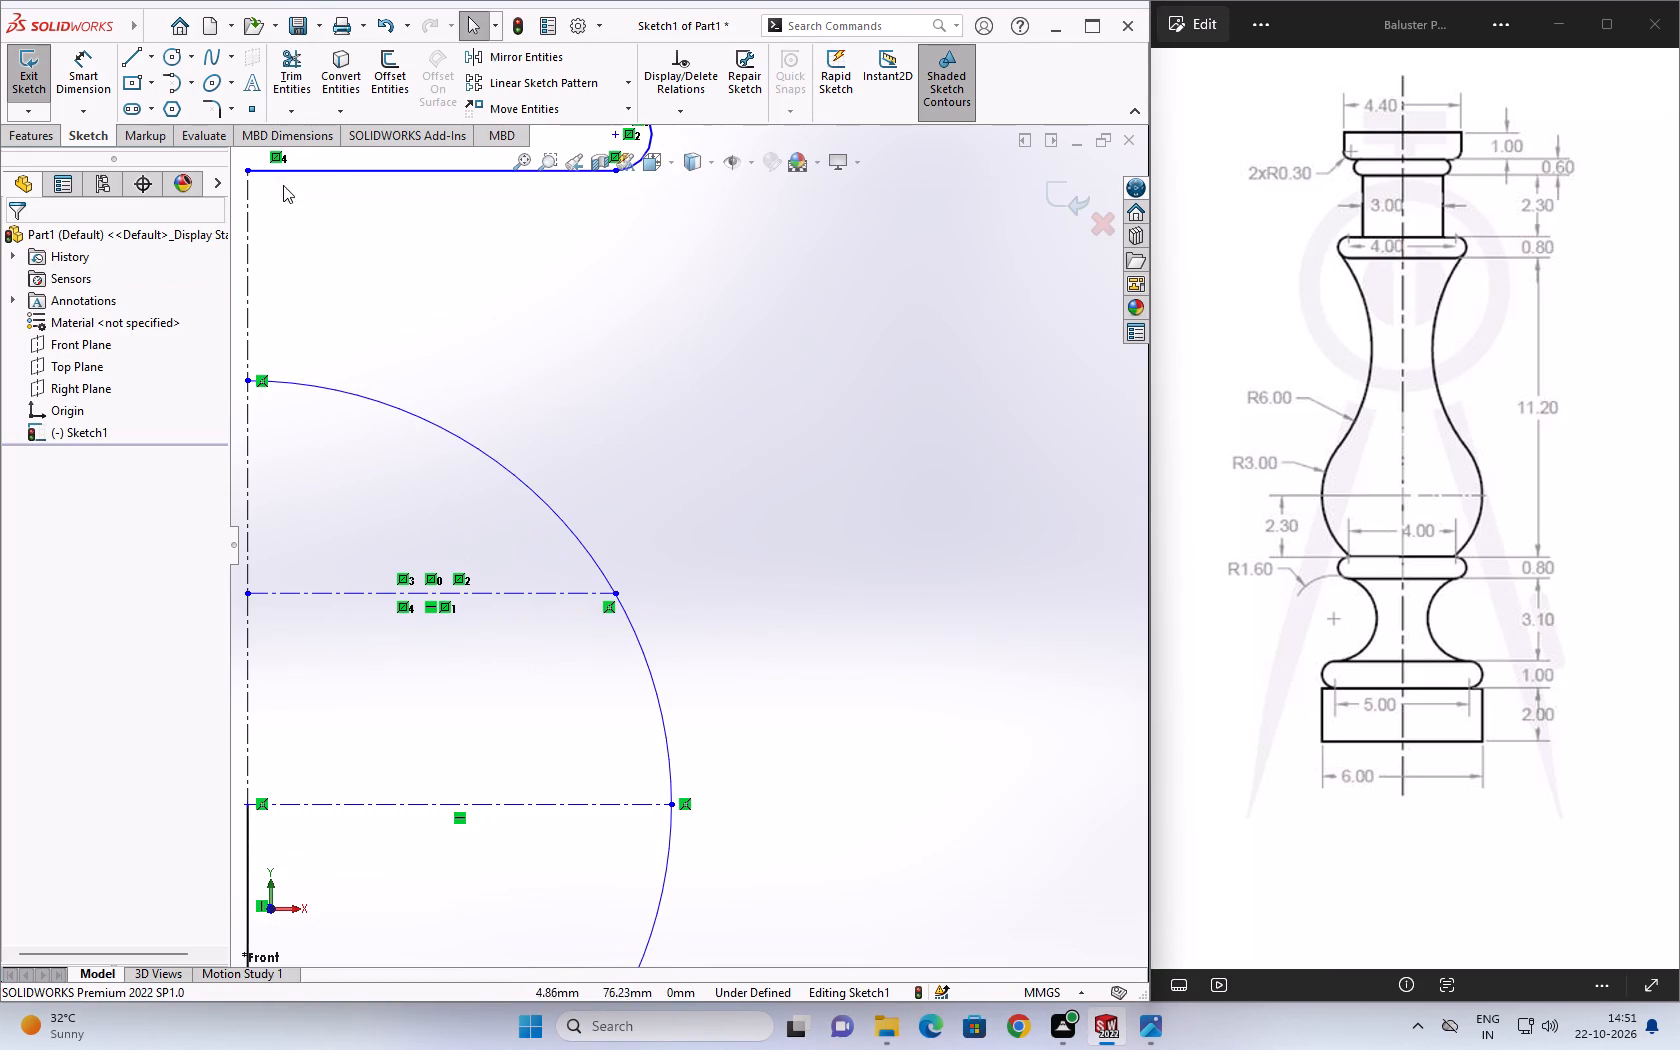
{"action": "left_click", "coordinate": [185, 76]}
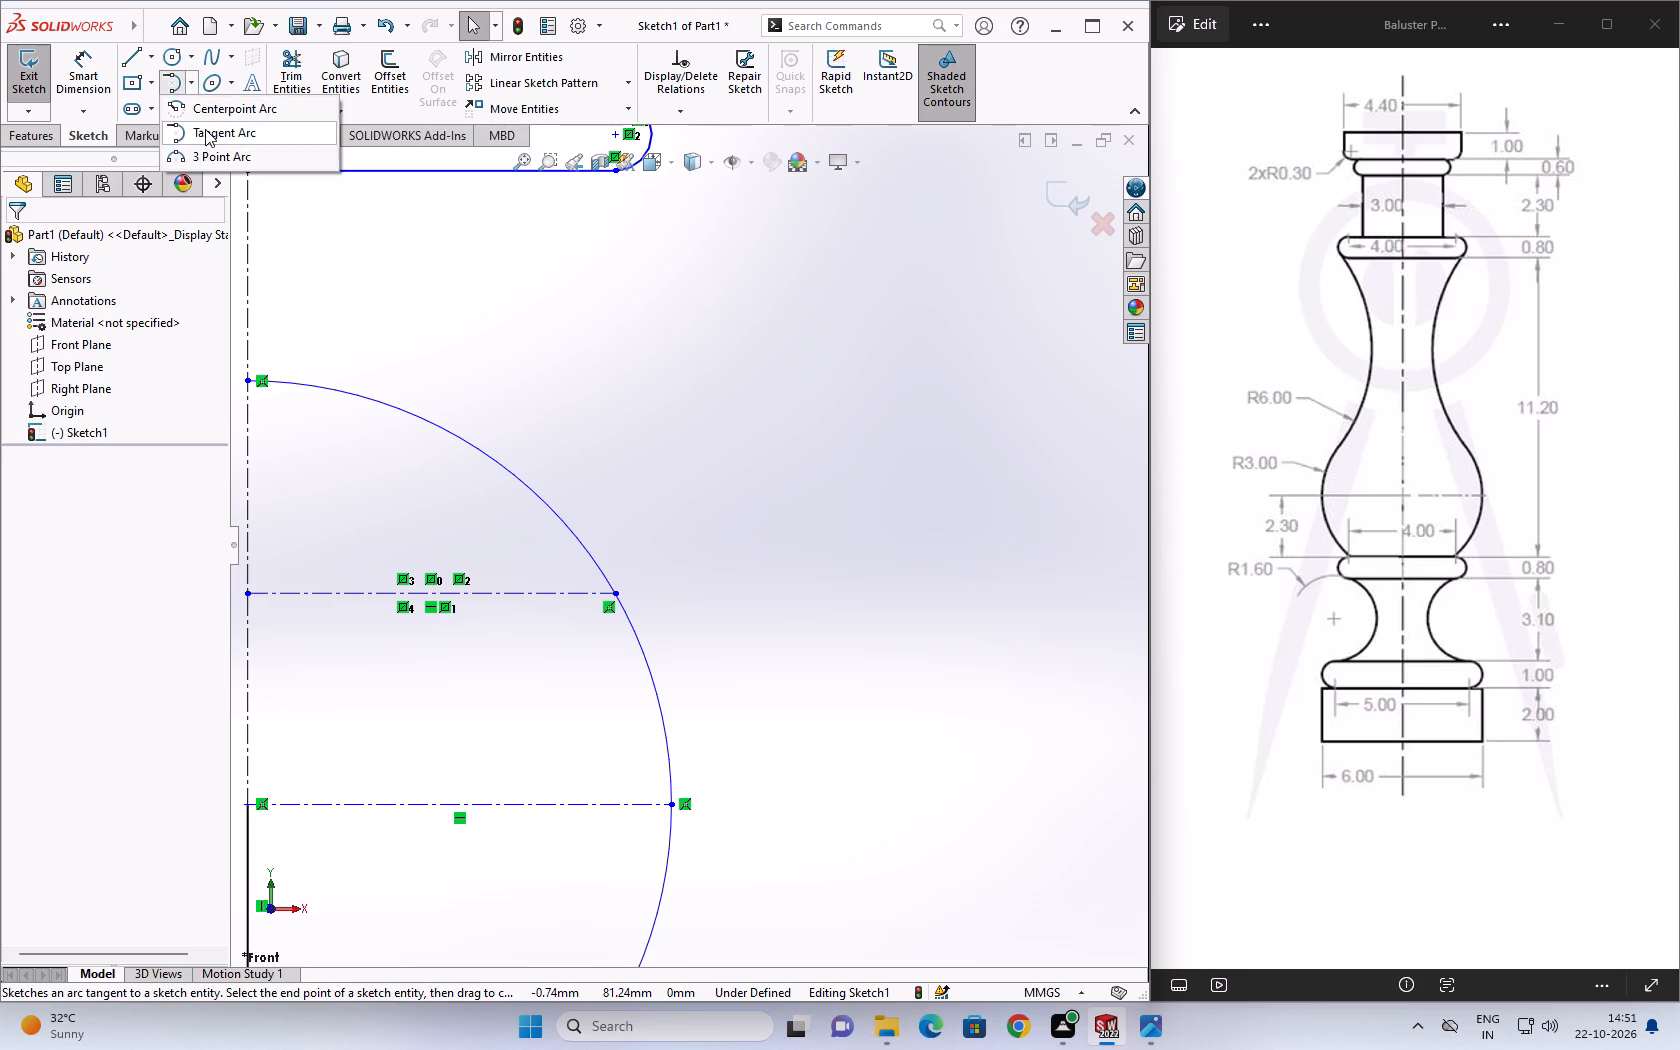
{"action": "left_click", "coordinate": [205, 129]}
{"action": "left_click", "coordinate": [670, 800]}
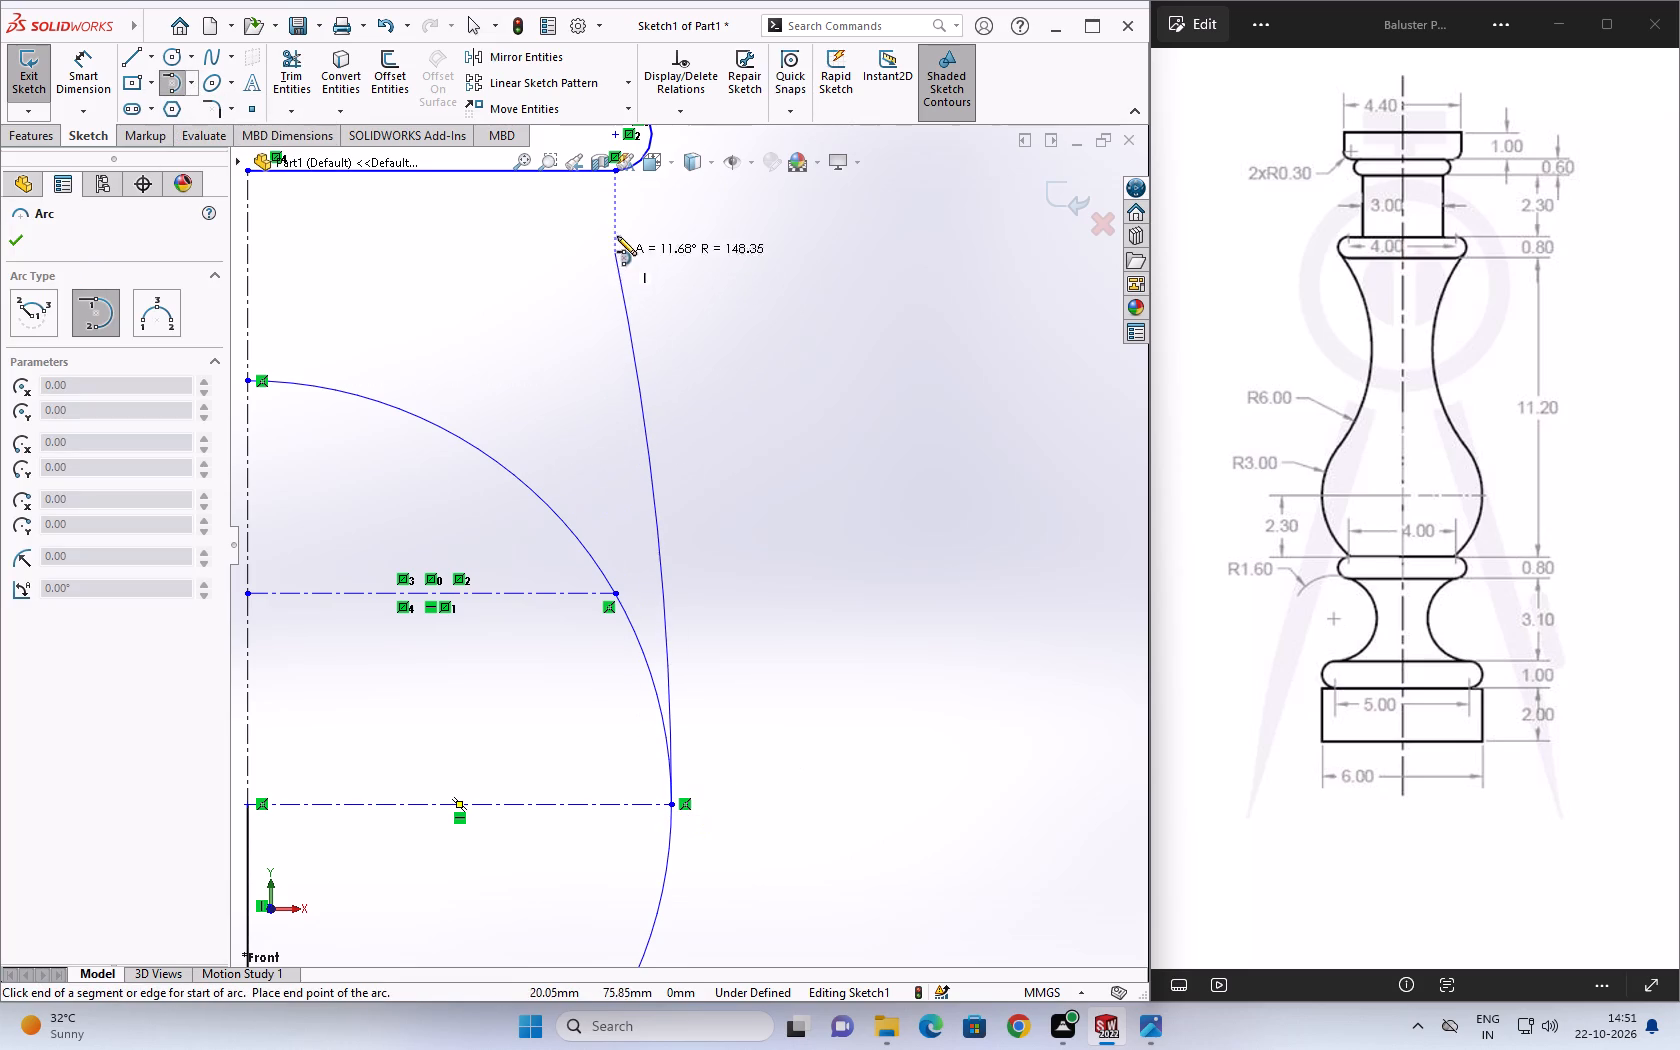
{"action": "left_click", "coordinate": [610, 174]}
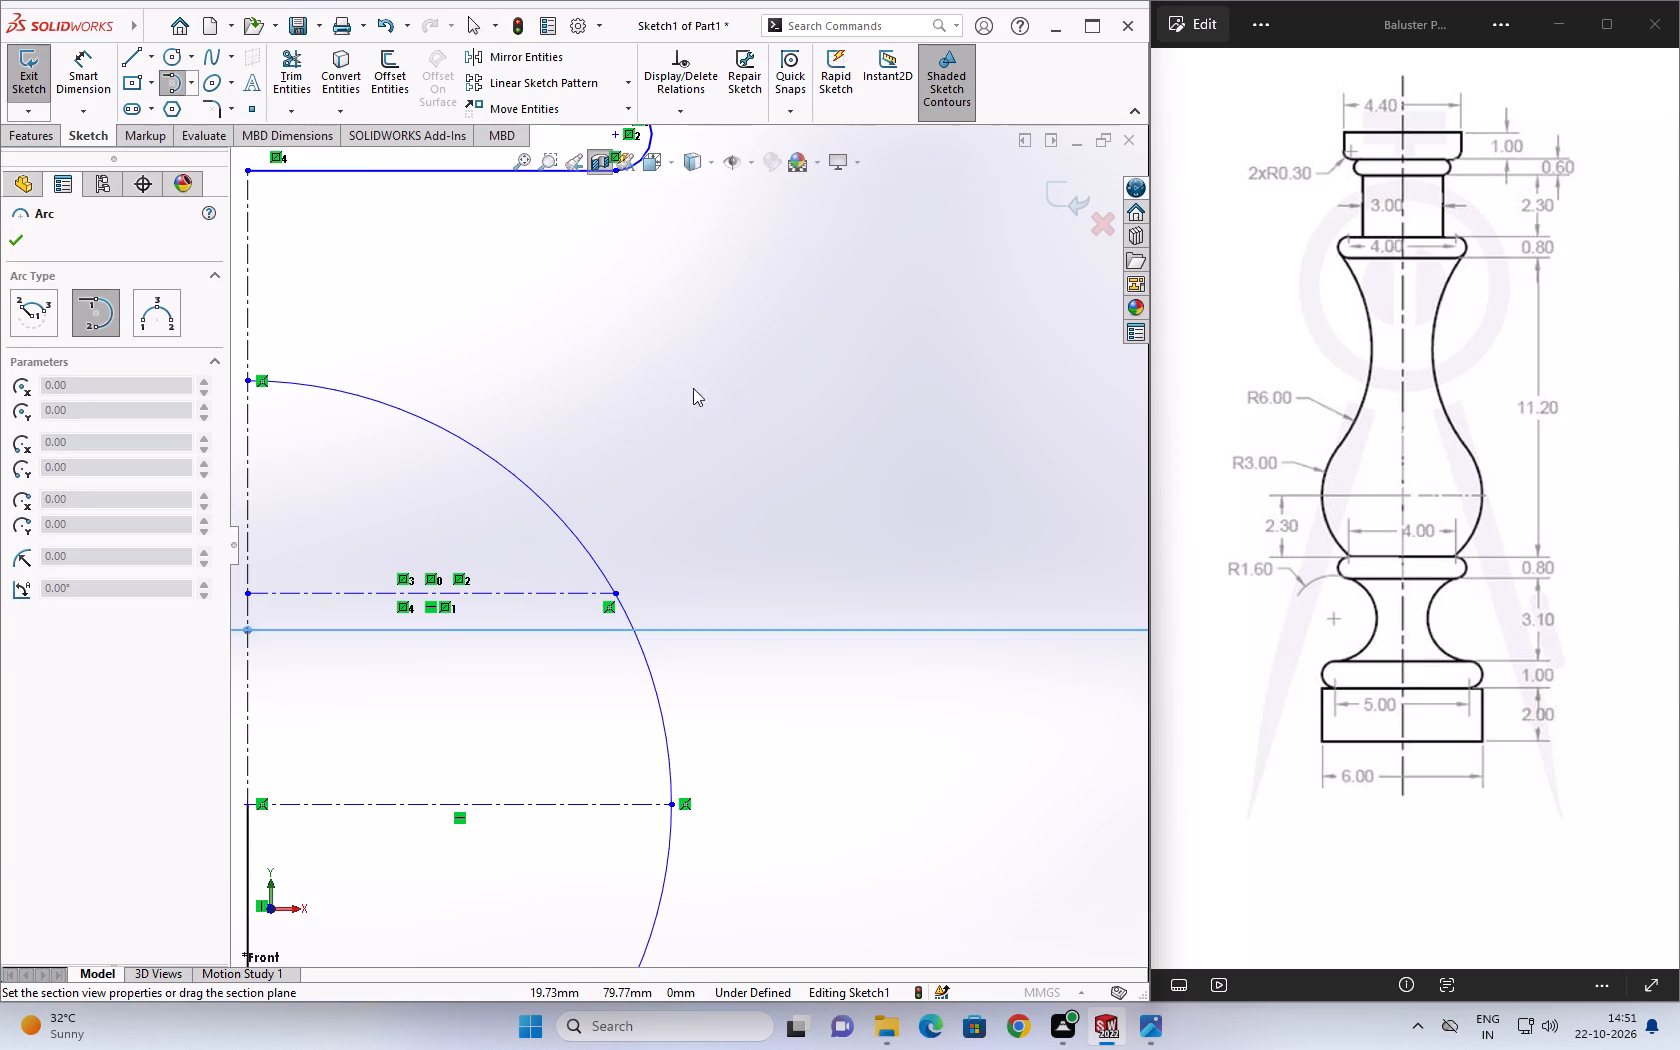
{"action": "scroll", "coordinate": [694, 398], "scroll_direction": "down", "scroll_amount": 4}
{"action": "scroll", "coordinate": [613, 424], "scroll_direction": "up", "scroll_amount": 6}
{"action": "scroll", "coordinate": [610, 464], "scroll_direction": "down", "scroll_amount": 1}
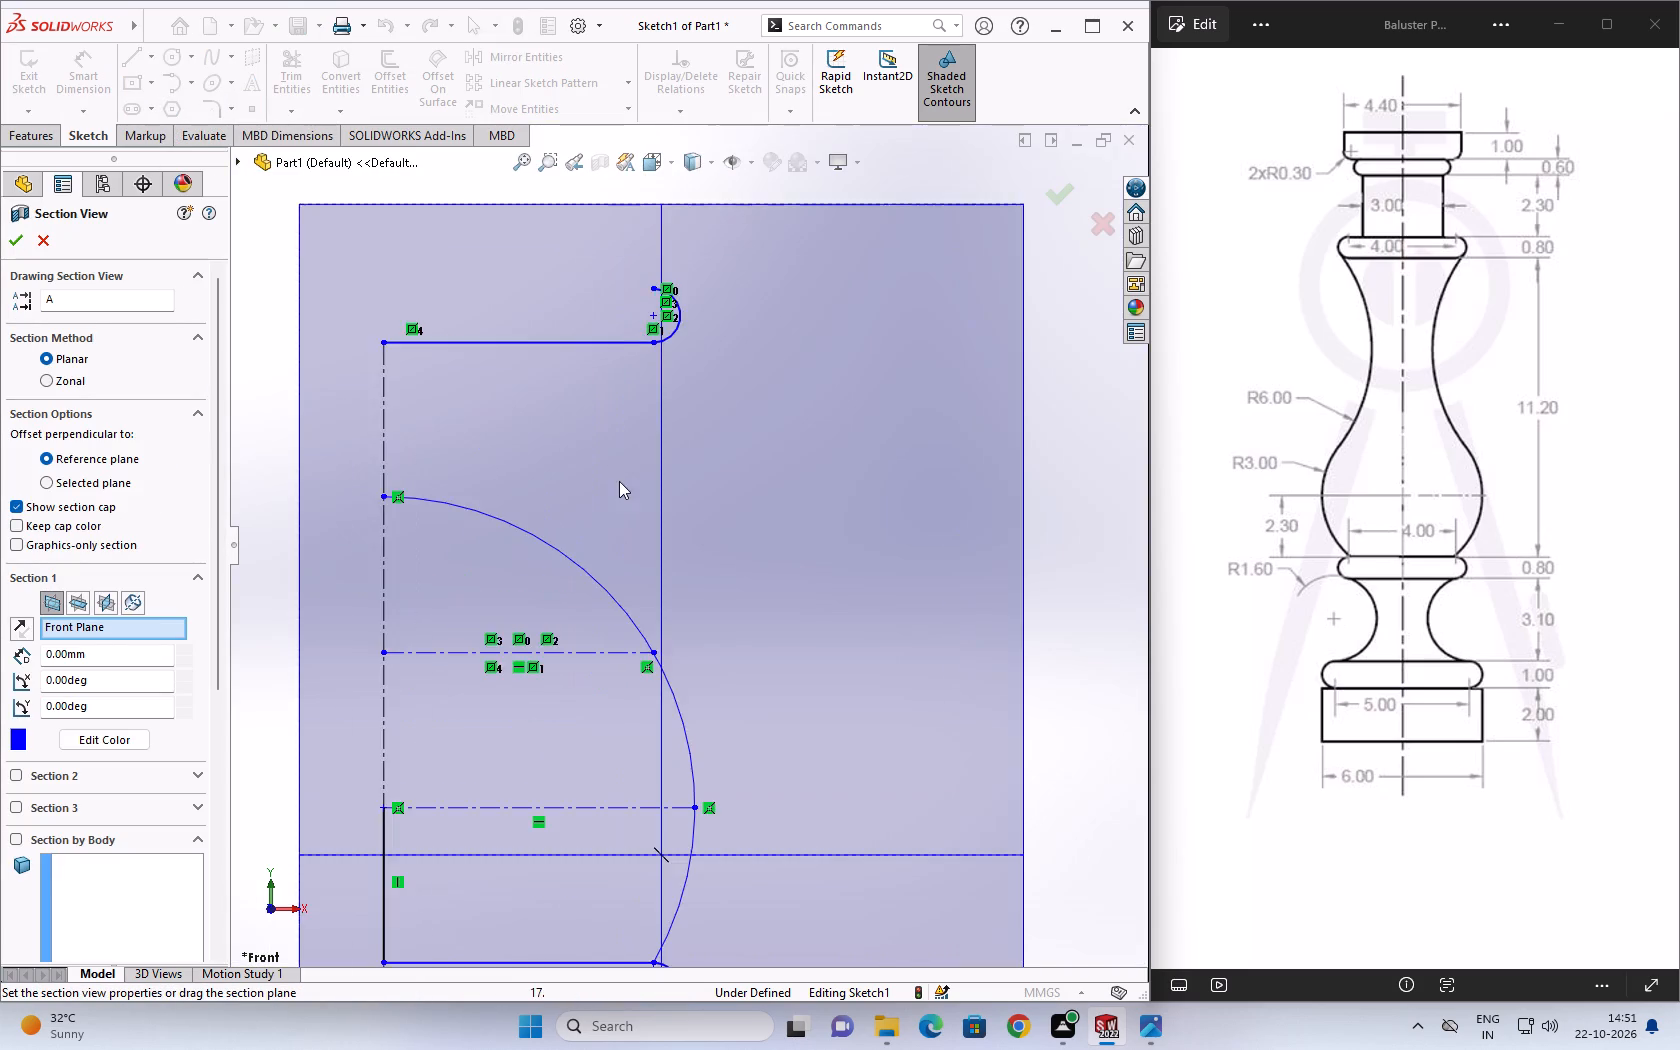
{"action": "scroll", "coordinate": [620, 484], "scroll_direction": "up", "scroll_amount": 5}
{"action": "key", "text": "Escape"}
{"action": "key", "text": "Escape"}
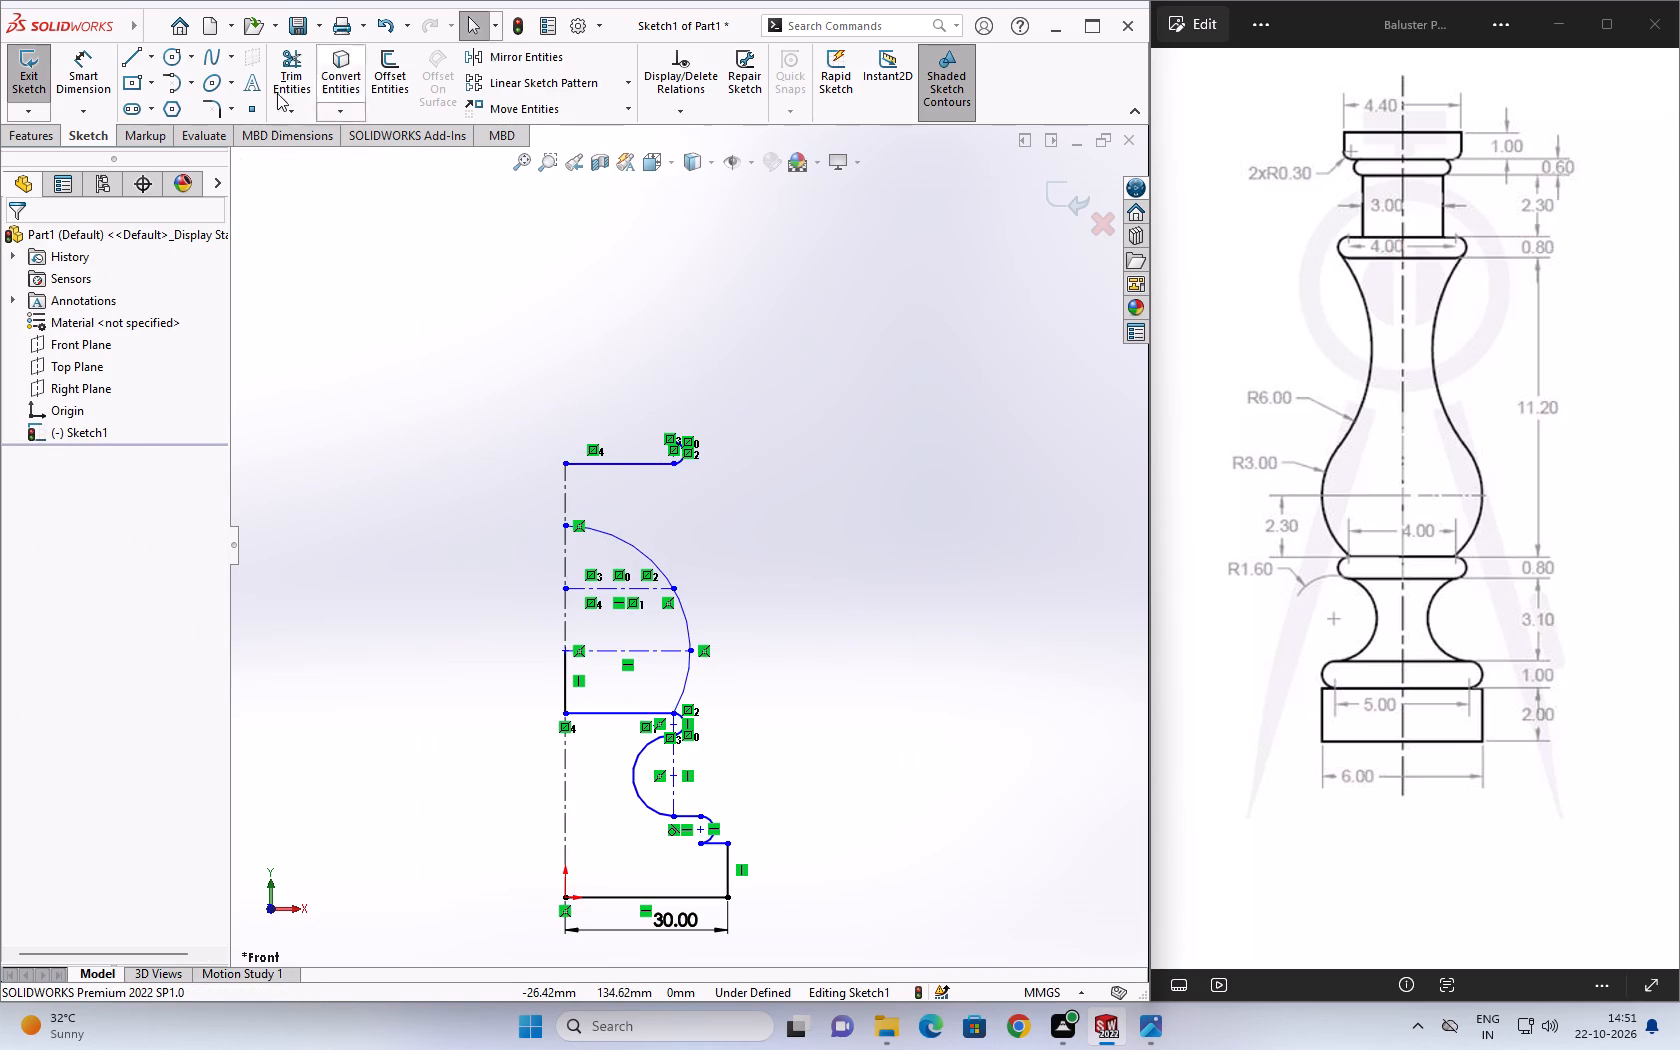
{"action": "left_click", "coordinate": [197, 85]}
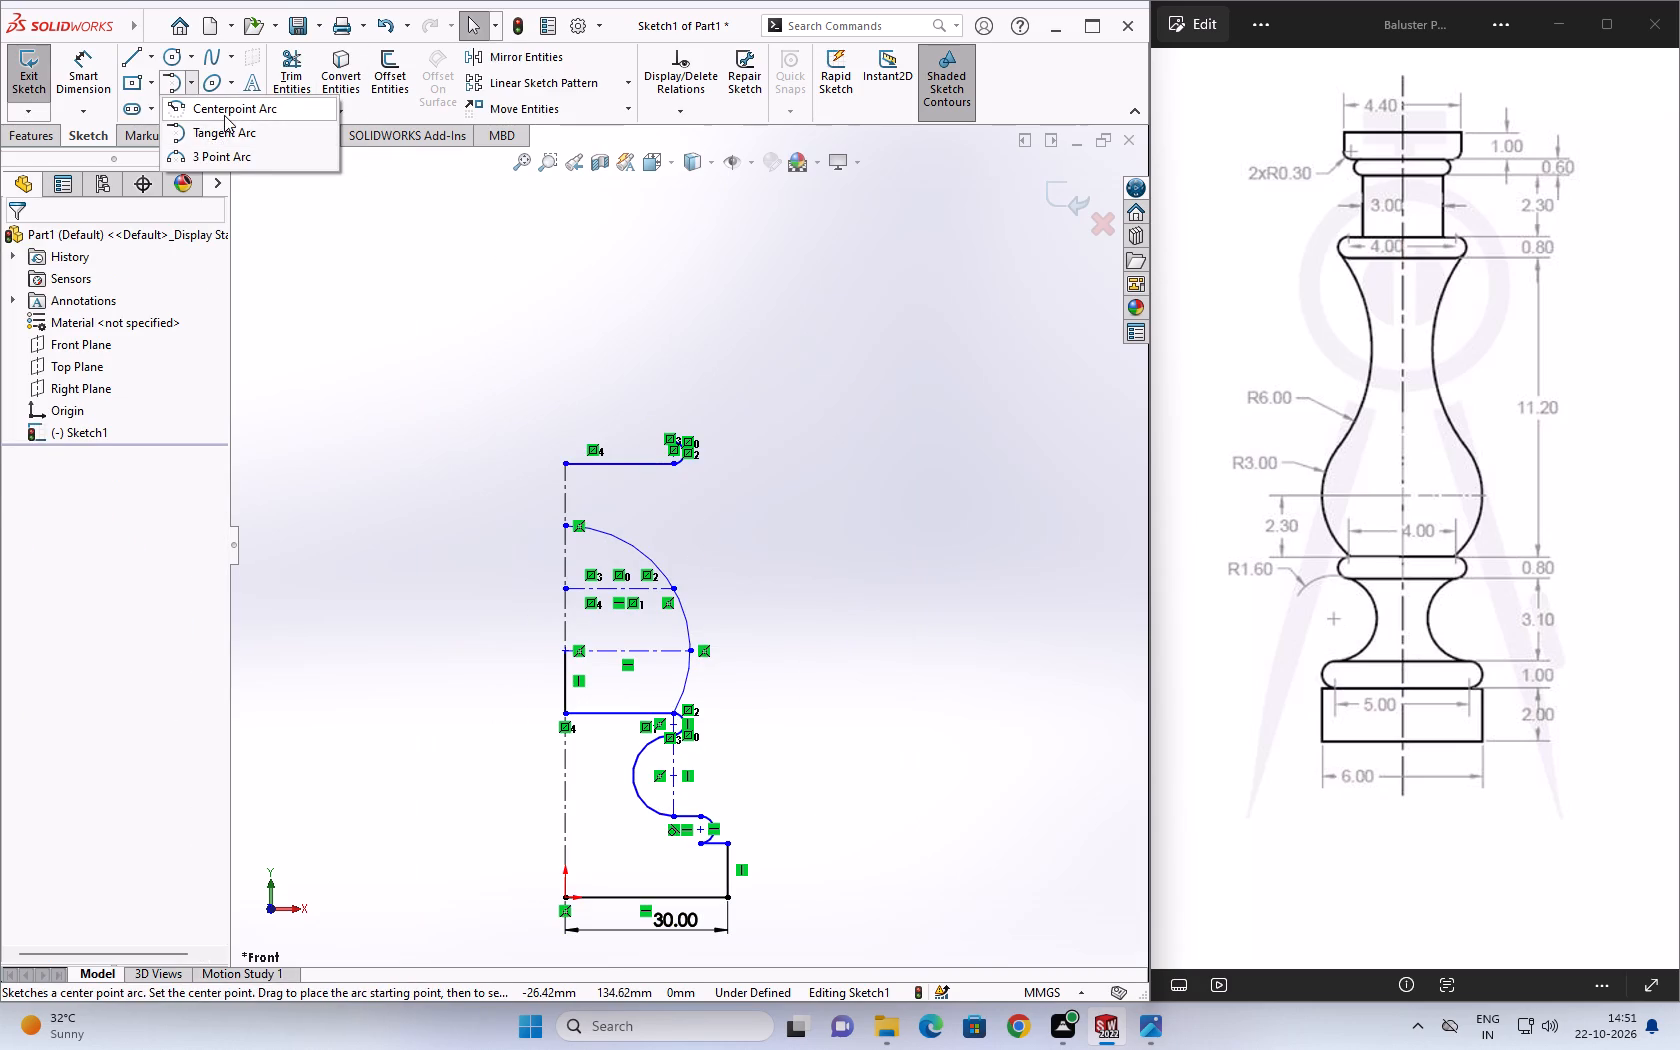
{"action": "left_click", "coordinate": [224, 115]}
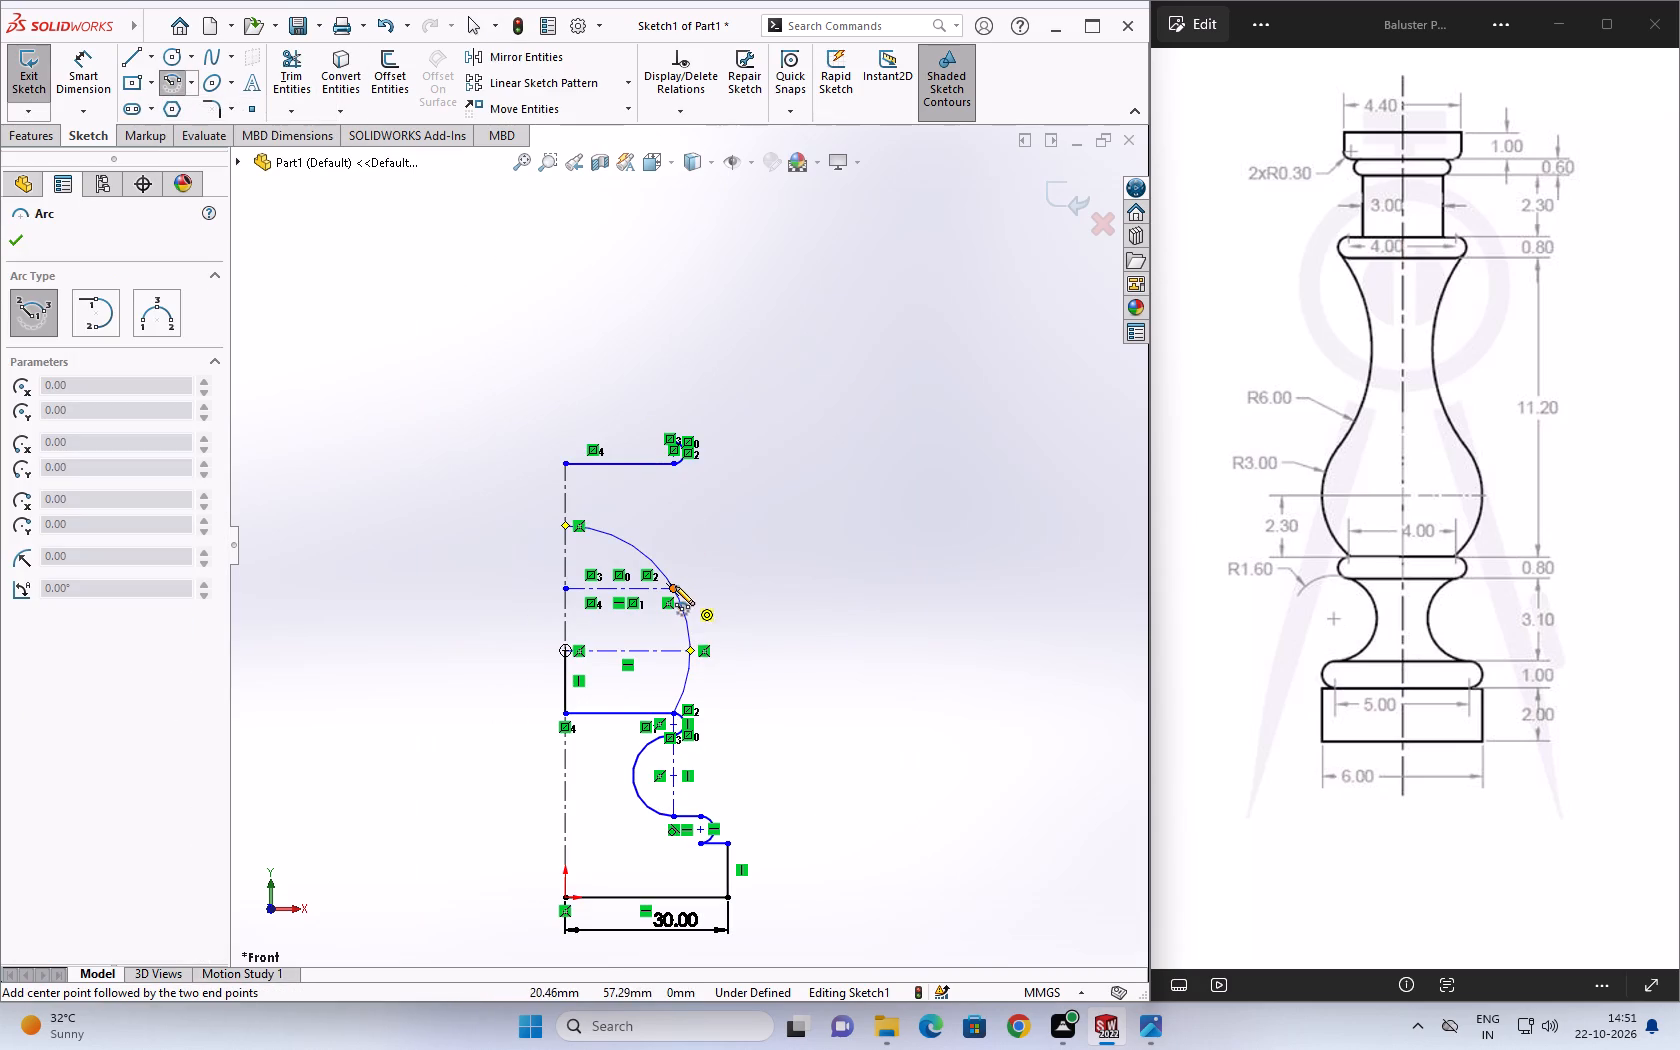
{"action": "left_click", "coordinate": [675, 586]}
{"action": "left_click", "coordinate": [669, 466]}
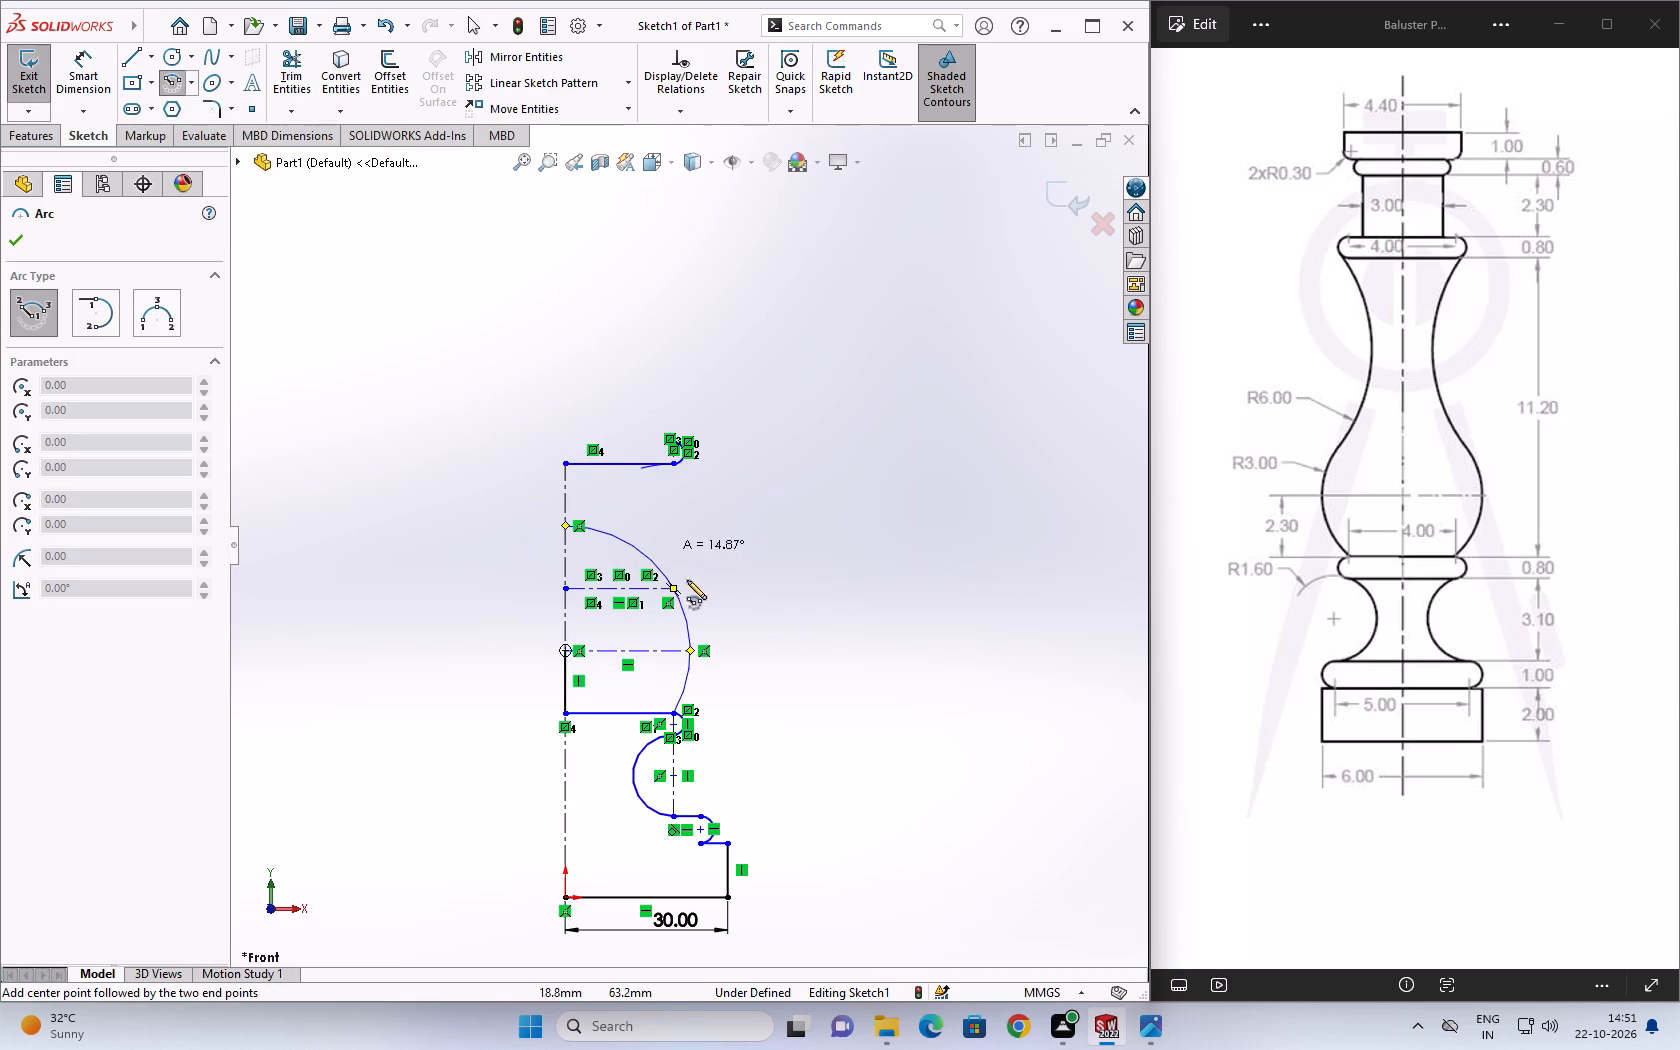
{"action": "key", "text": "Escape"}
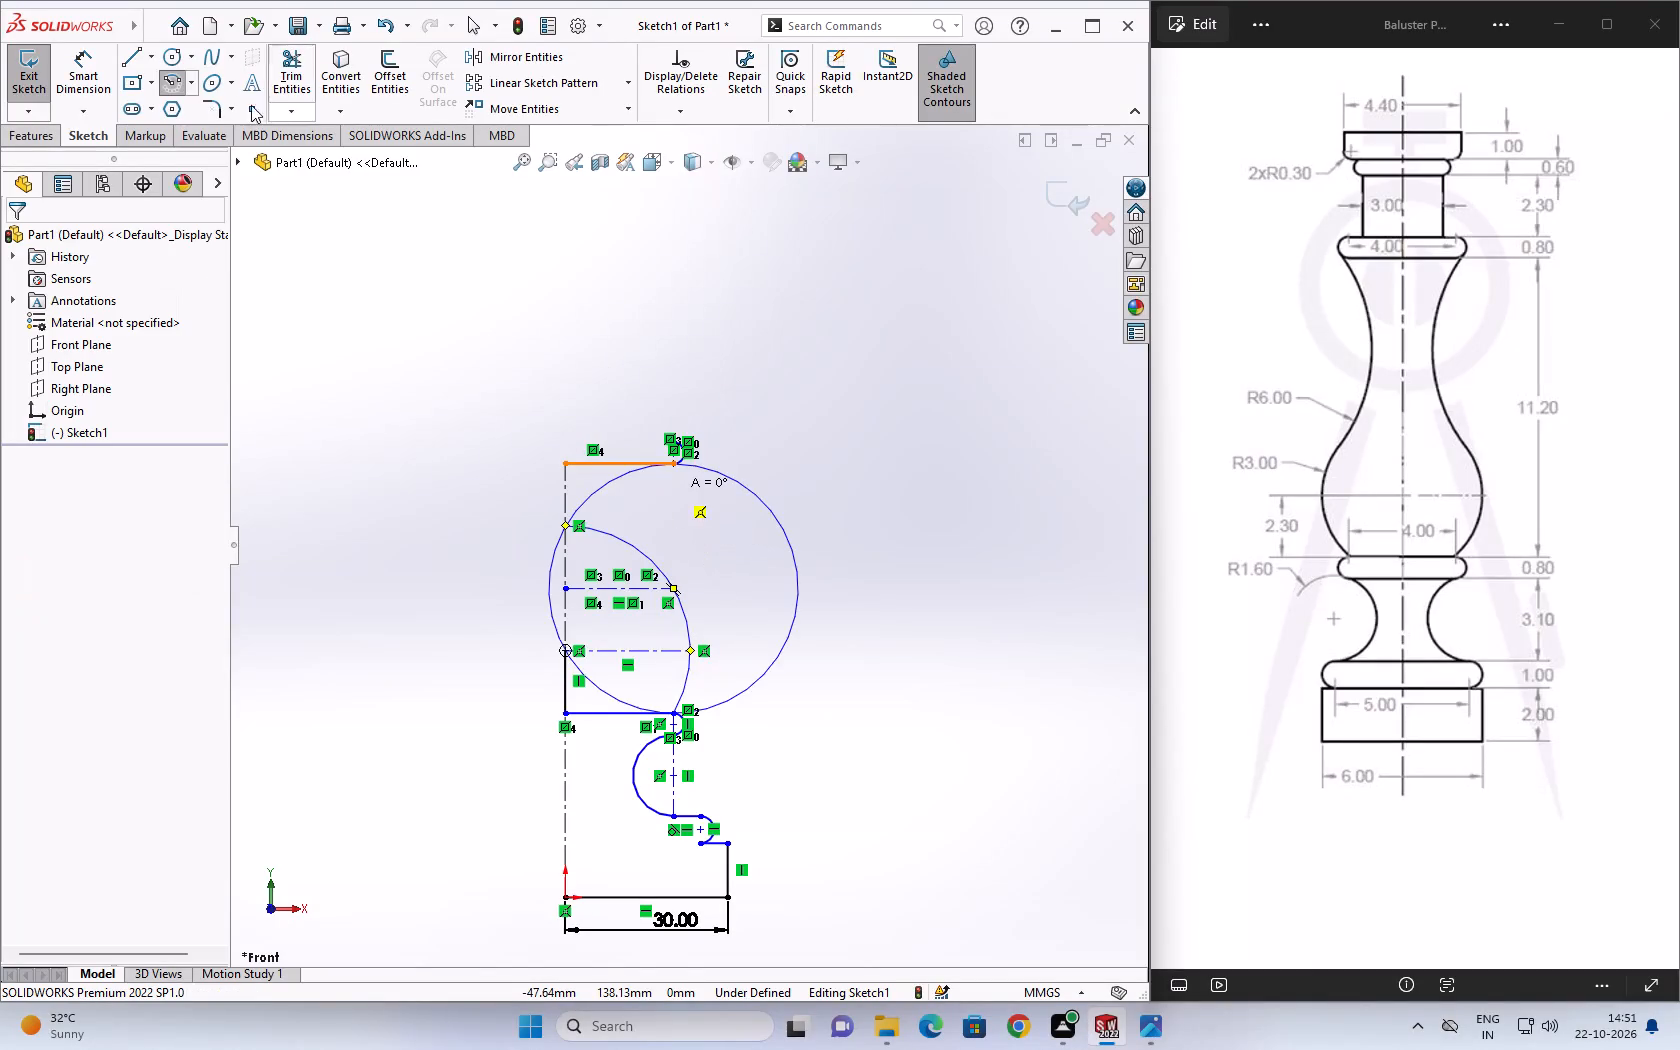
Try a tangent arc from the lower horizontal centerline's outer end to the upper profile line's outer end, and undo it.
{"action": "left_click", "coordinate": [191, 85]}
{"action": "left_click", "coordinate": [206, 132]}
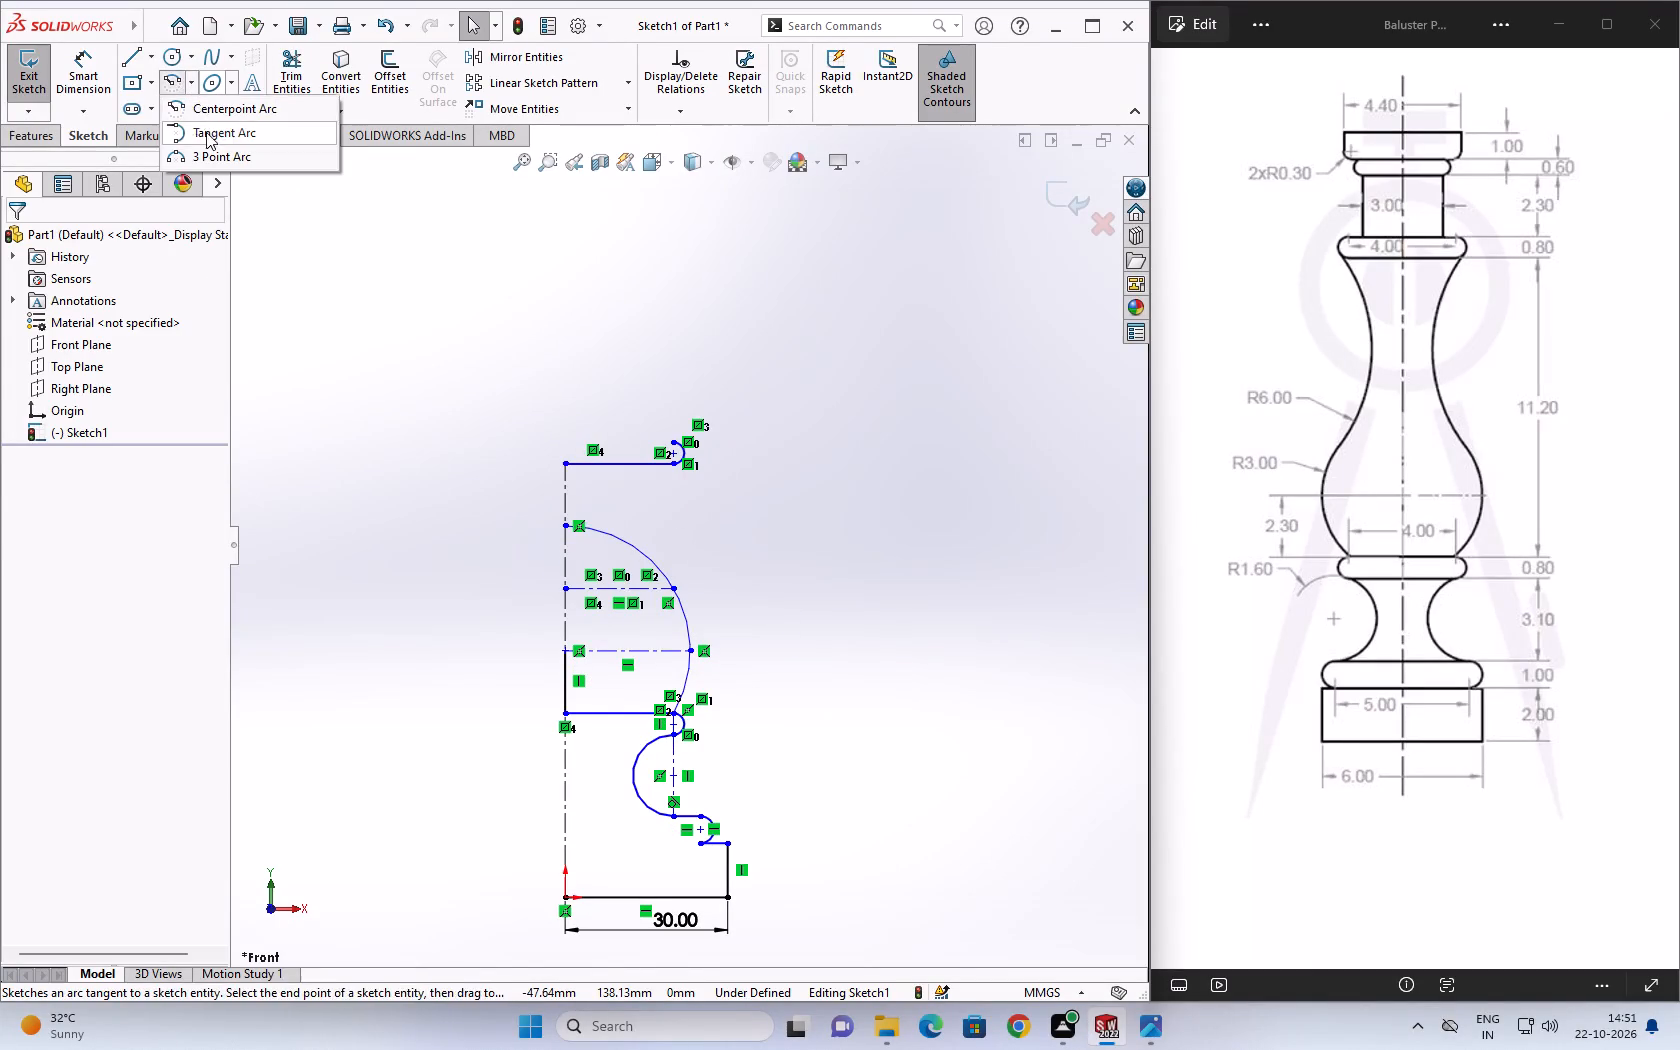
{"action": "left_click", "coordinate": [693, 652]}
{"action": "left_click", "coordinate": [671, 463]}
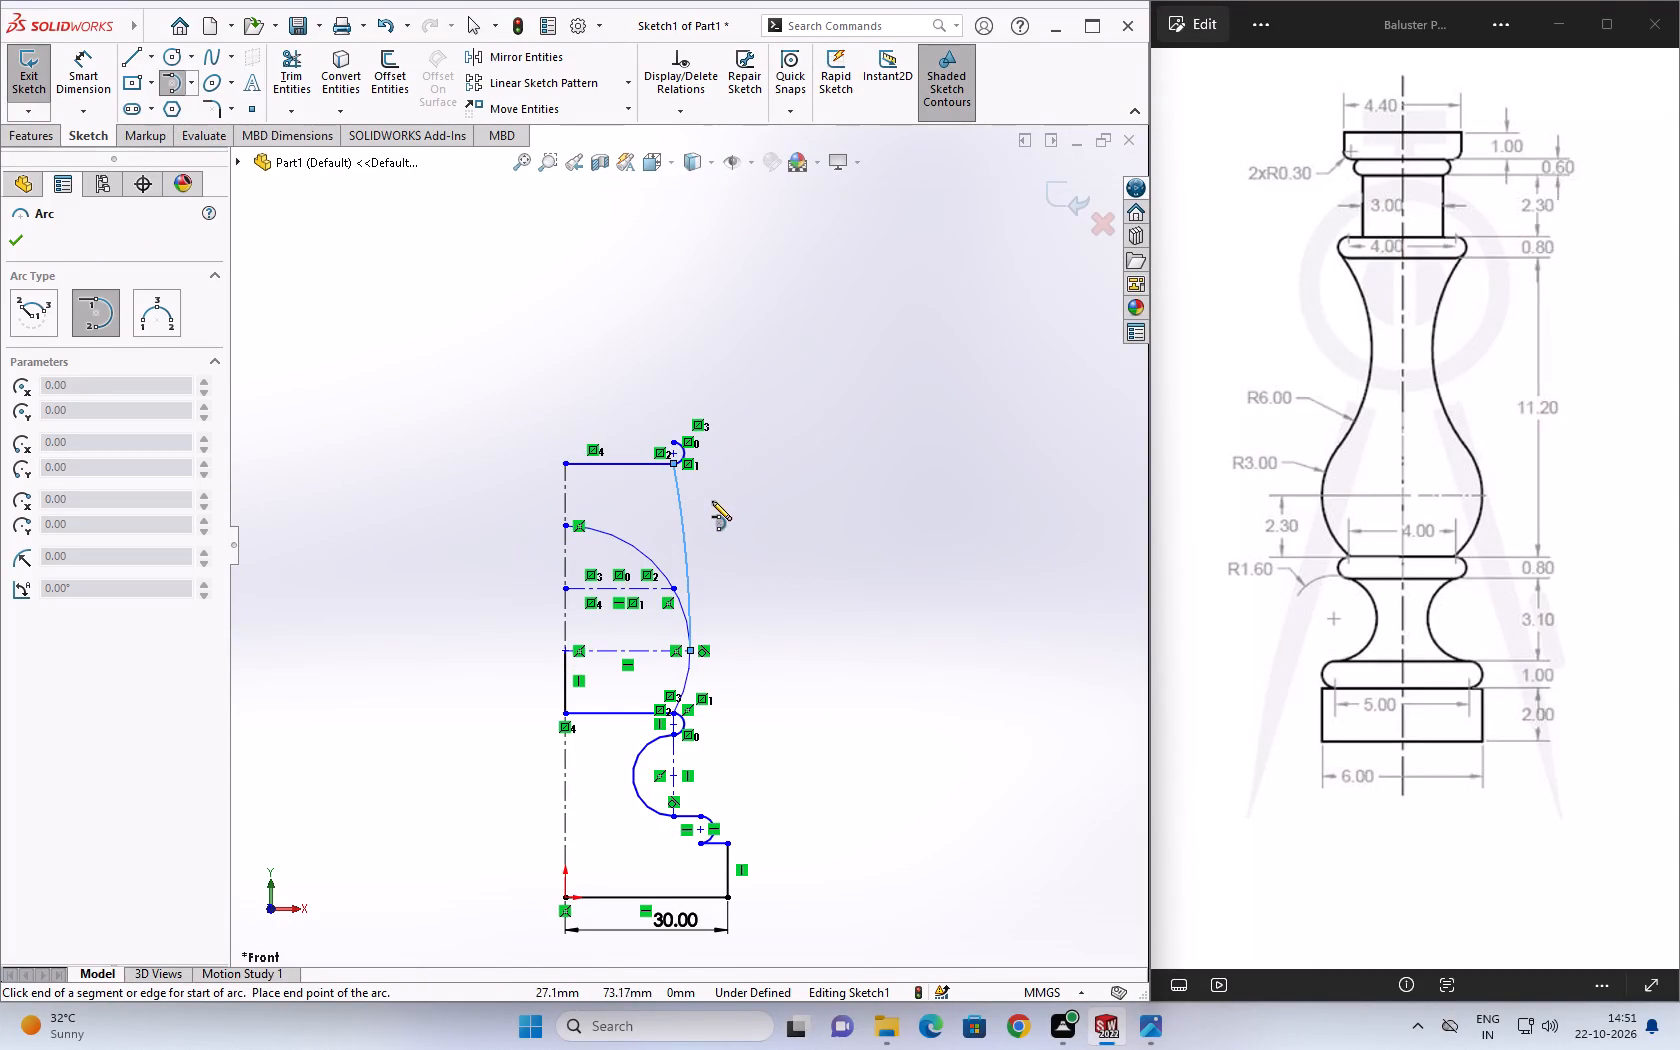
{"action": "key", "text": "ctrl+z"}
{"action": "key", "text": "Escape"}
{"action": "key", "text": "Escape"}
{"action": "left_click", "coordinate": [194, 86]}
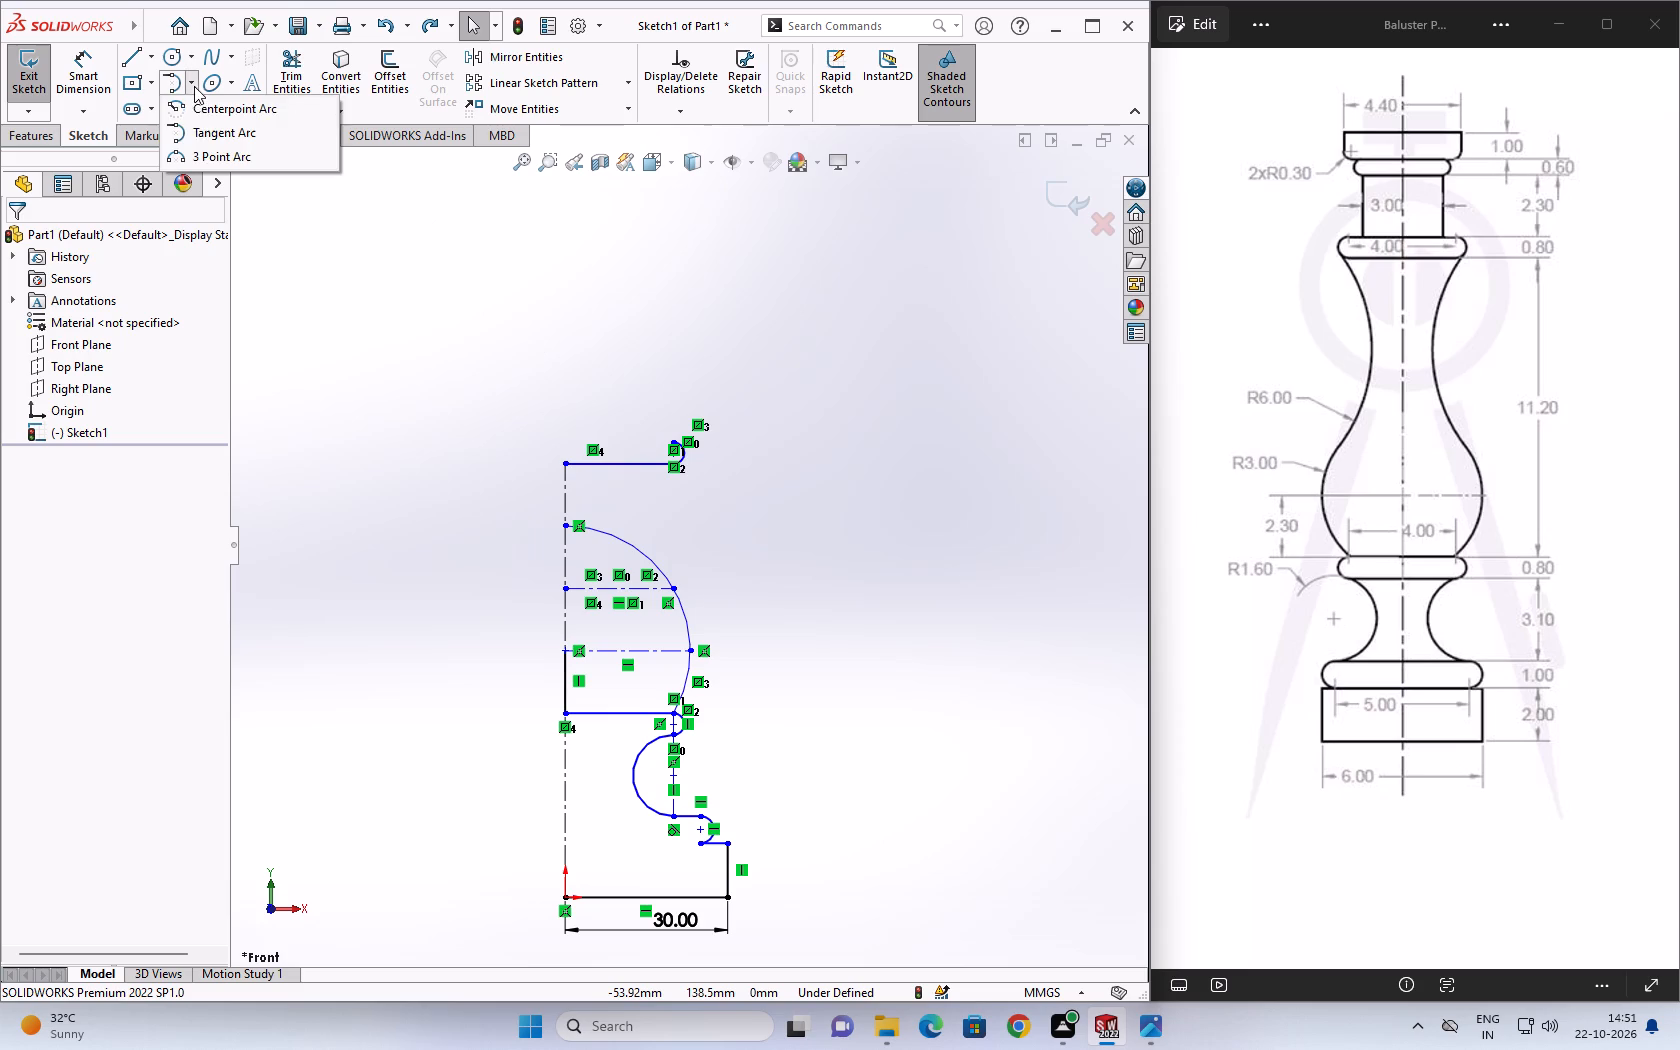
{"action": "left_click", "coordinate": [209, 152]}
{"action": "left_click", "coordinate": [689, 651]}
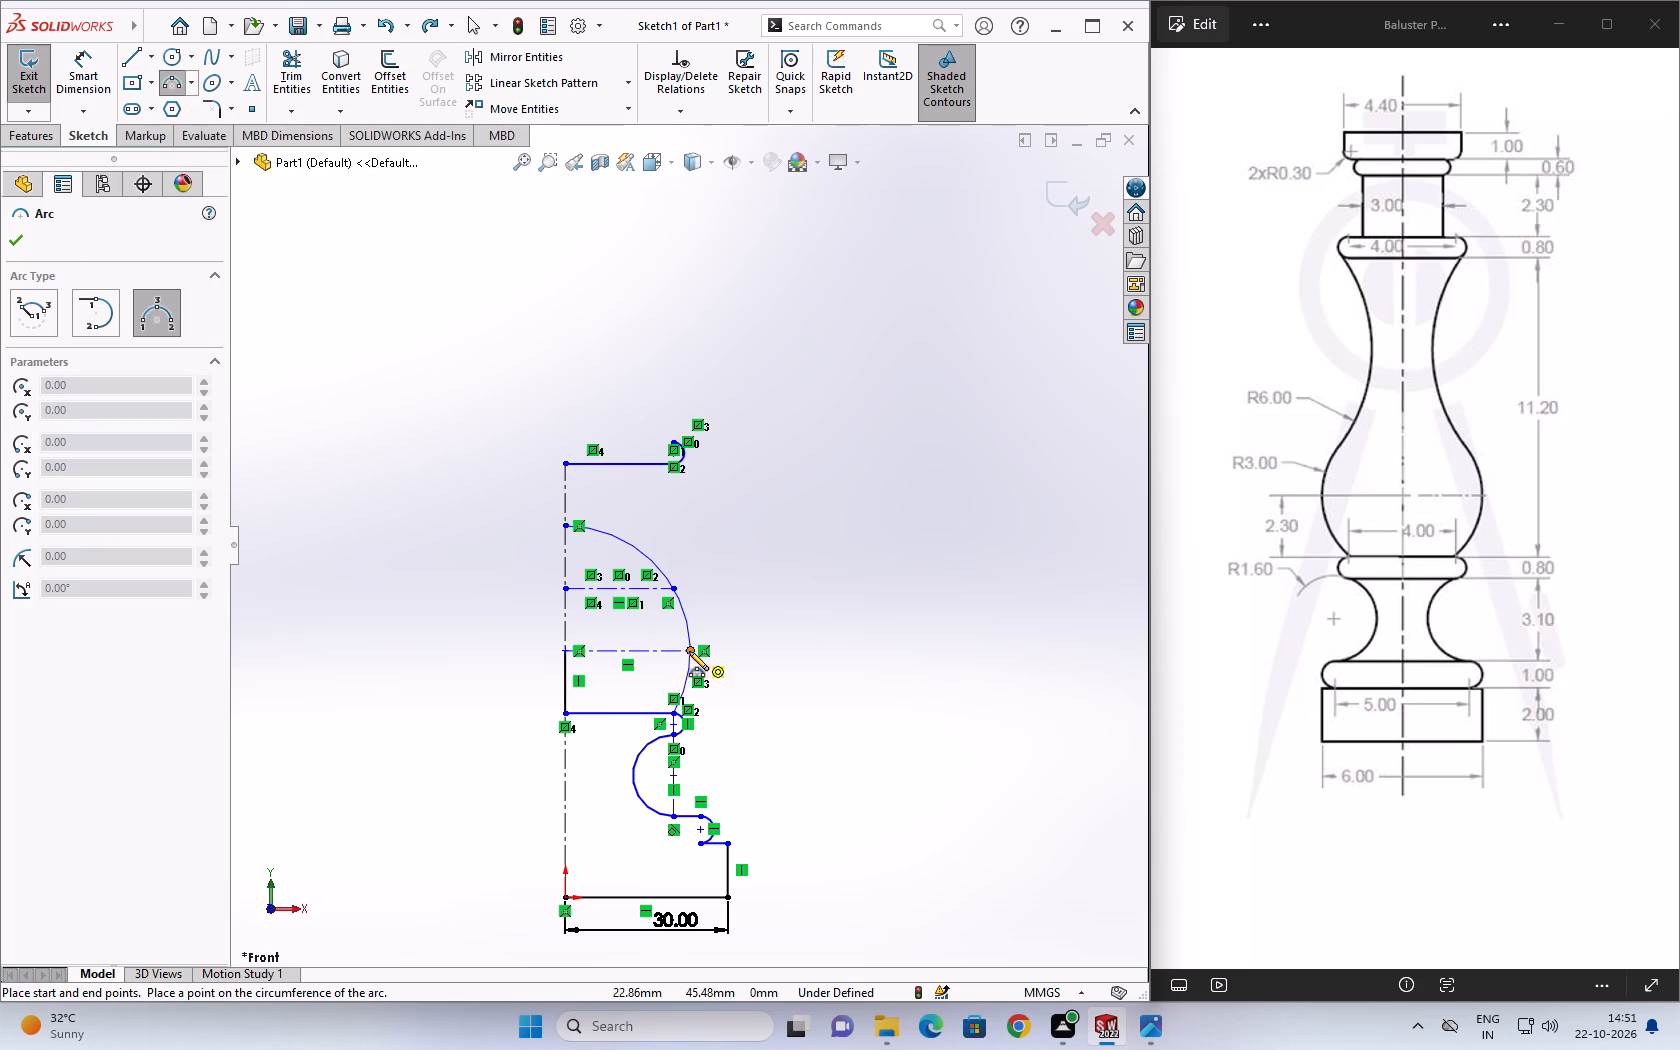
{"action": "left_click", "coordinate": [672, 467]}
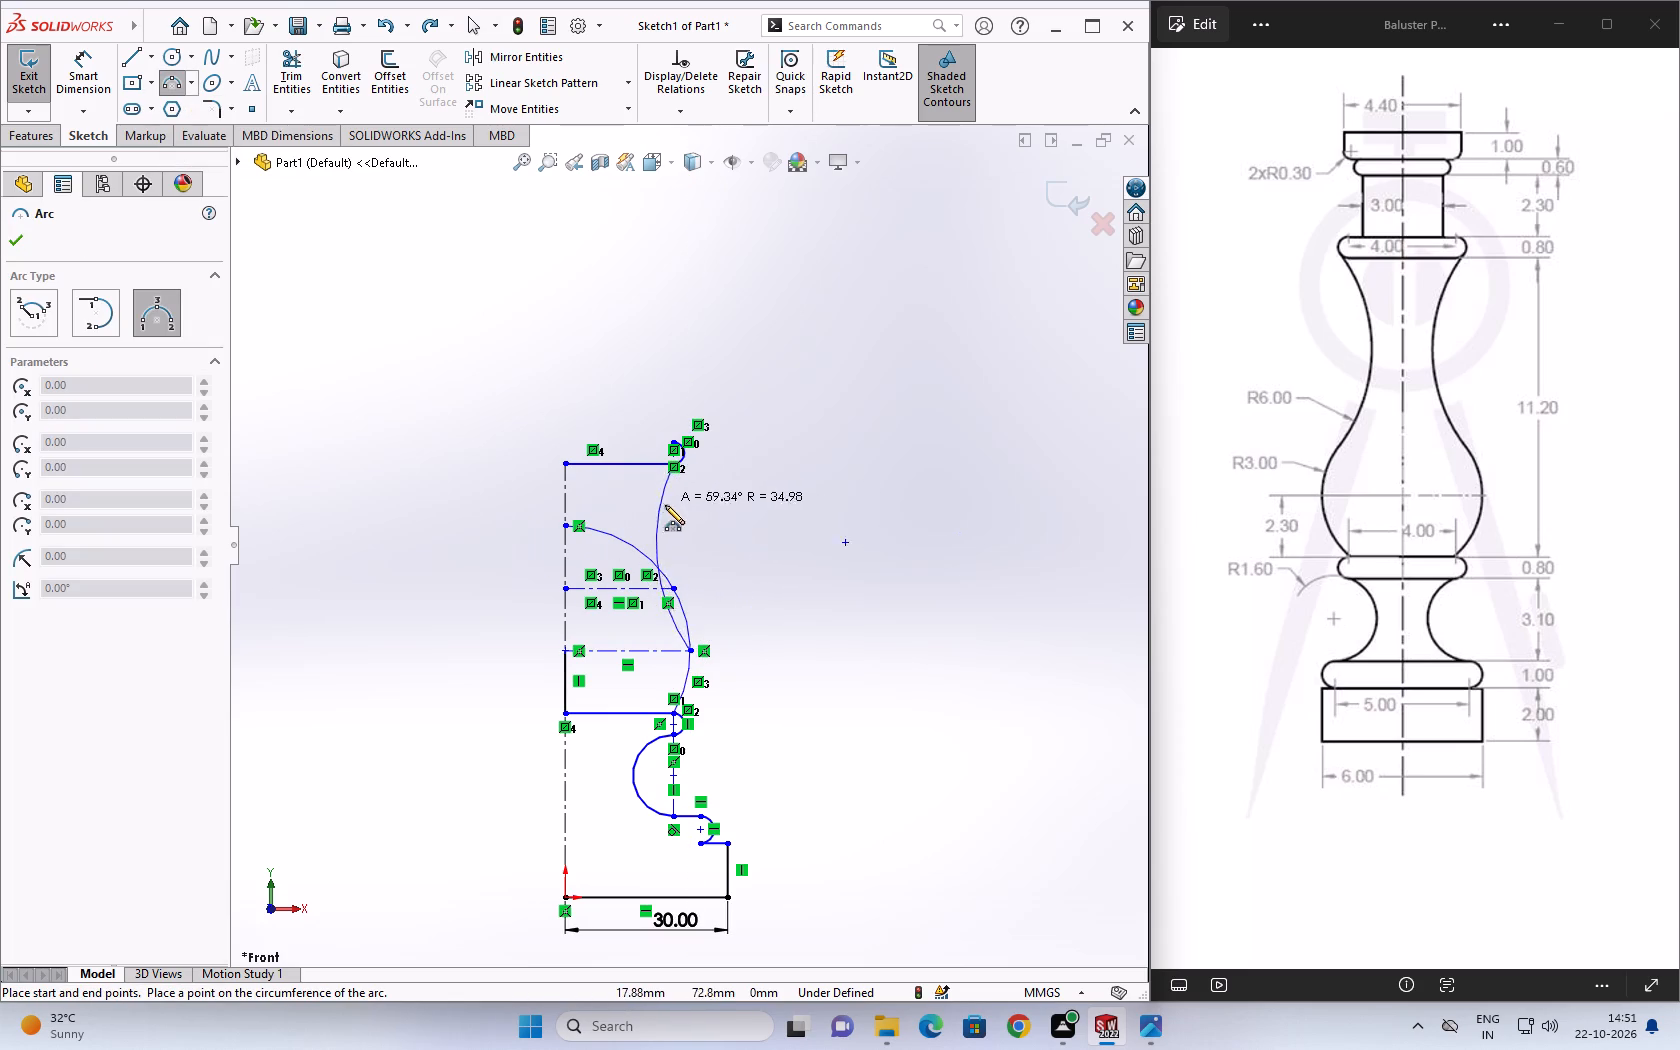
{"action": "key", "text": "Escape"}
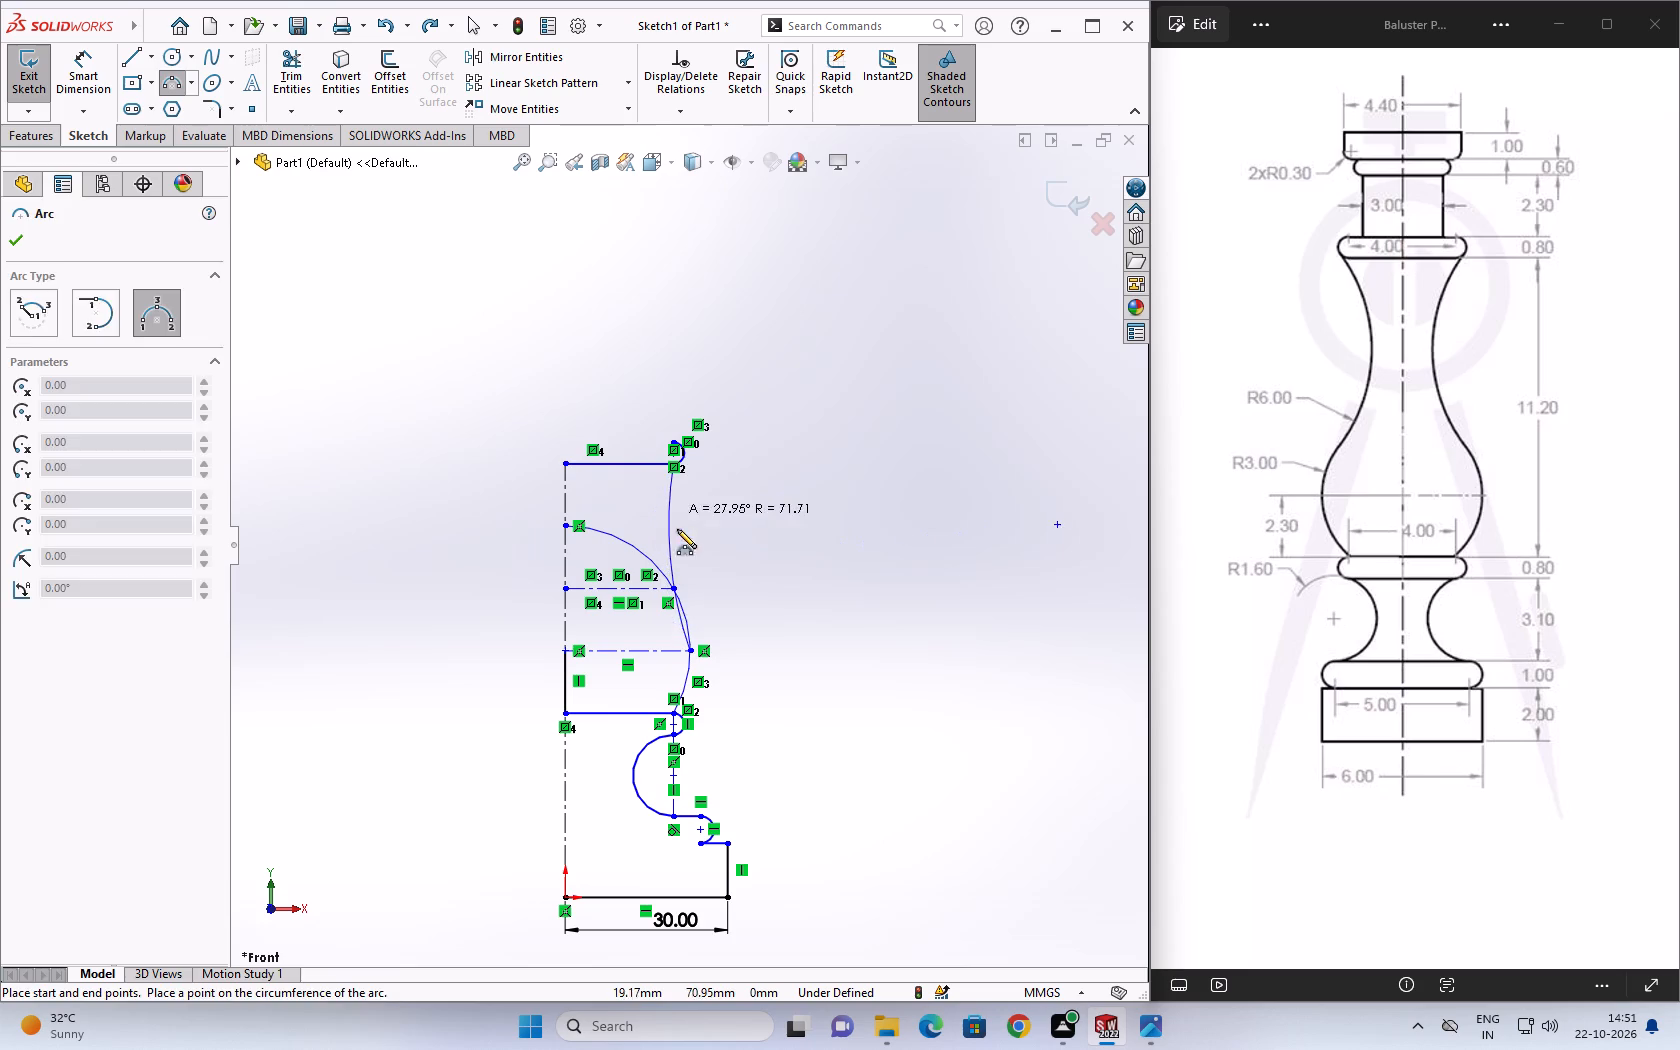
Draw a concave three-point arc of about 16.3 mm radius from the upper horizontal centerline's outer end to the upper profile line's outer end.
{"action": "left_click", "coordinate": [167, 84]}
{"action": "left_click_drag", "start_coordinate": [670, 586], "coordinate": [670, 568]}
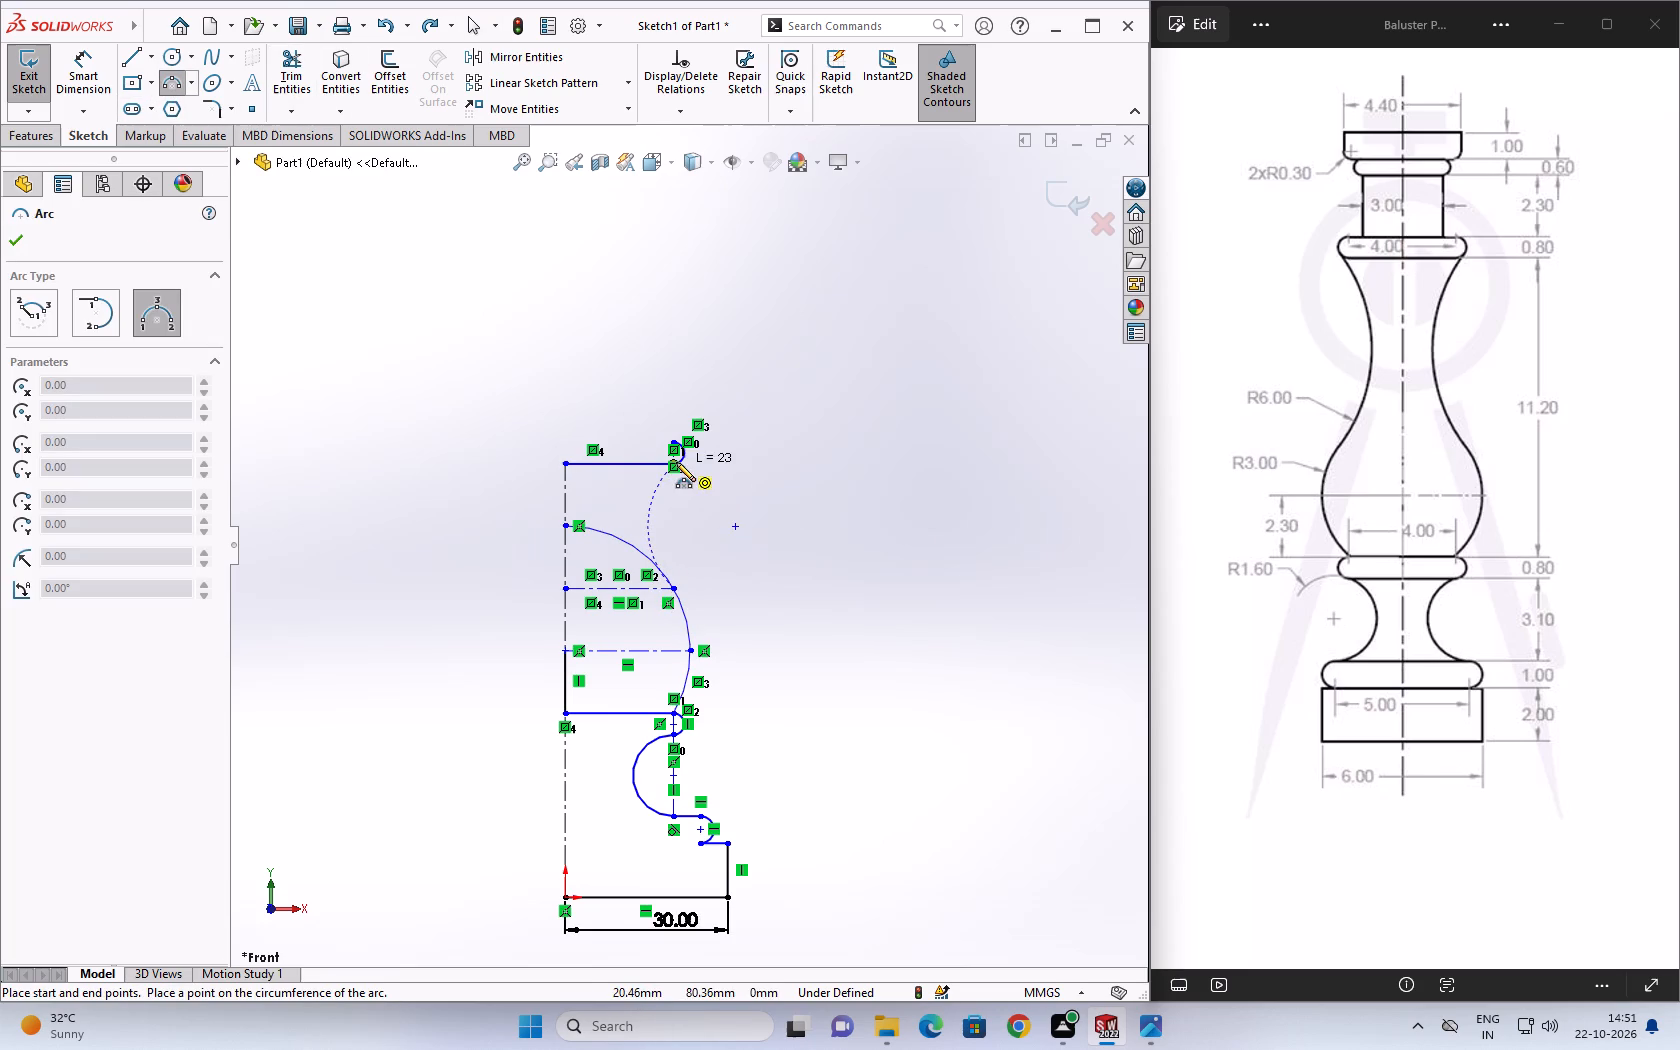
{"action": "left_click", "coordinate": [676, 462]}
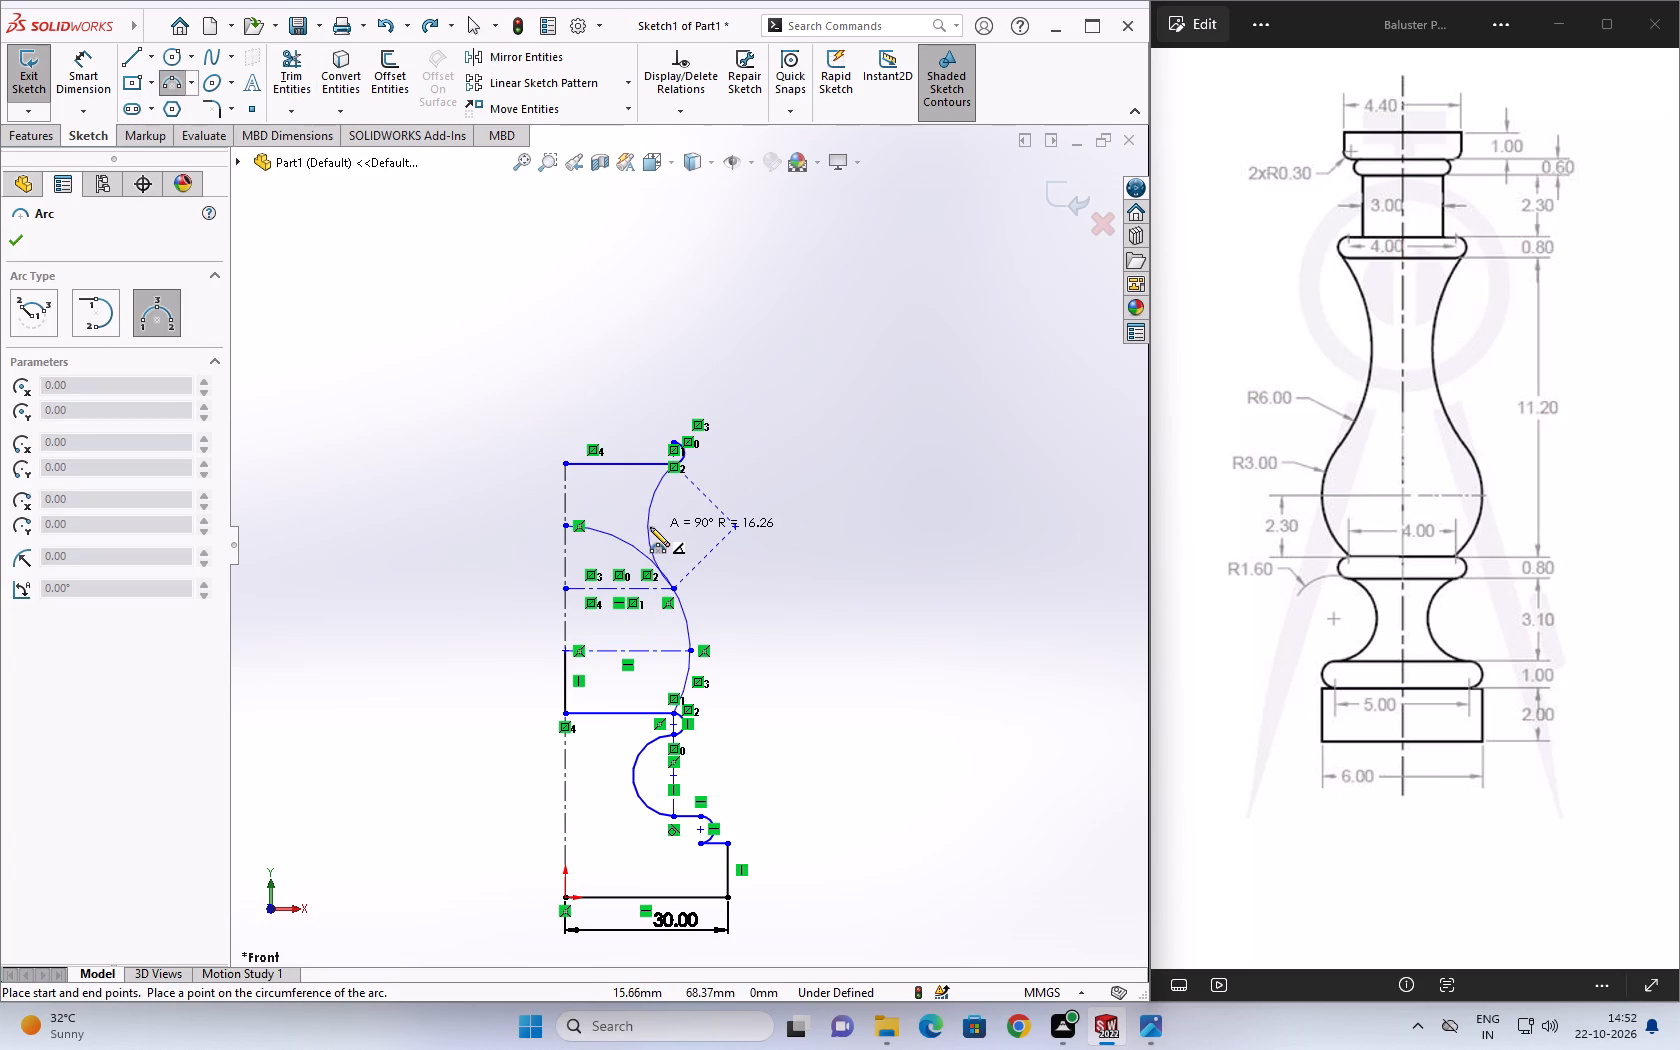
{"action": "left_click", "coordinate": [650, 527]}
{"action": "key", "text": "Escape"}
{"action": "key", "text": "Escape"}
{"action": "key", "text": "Escape"}
{"action": "key", "text": "Escape"}
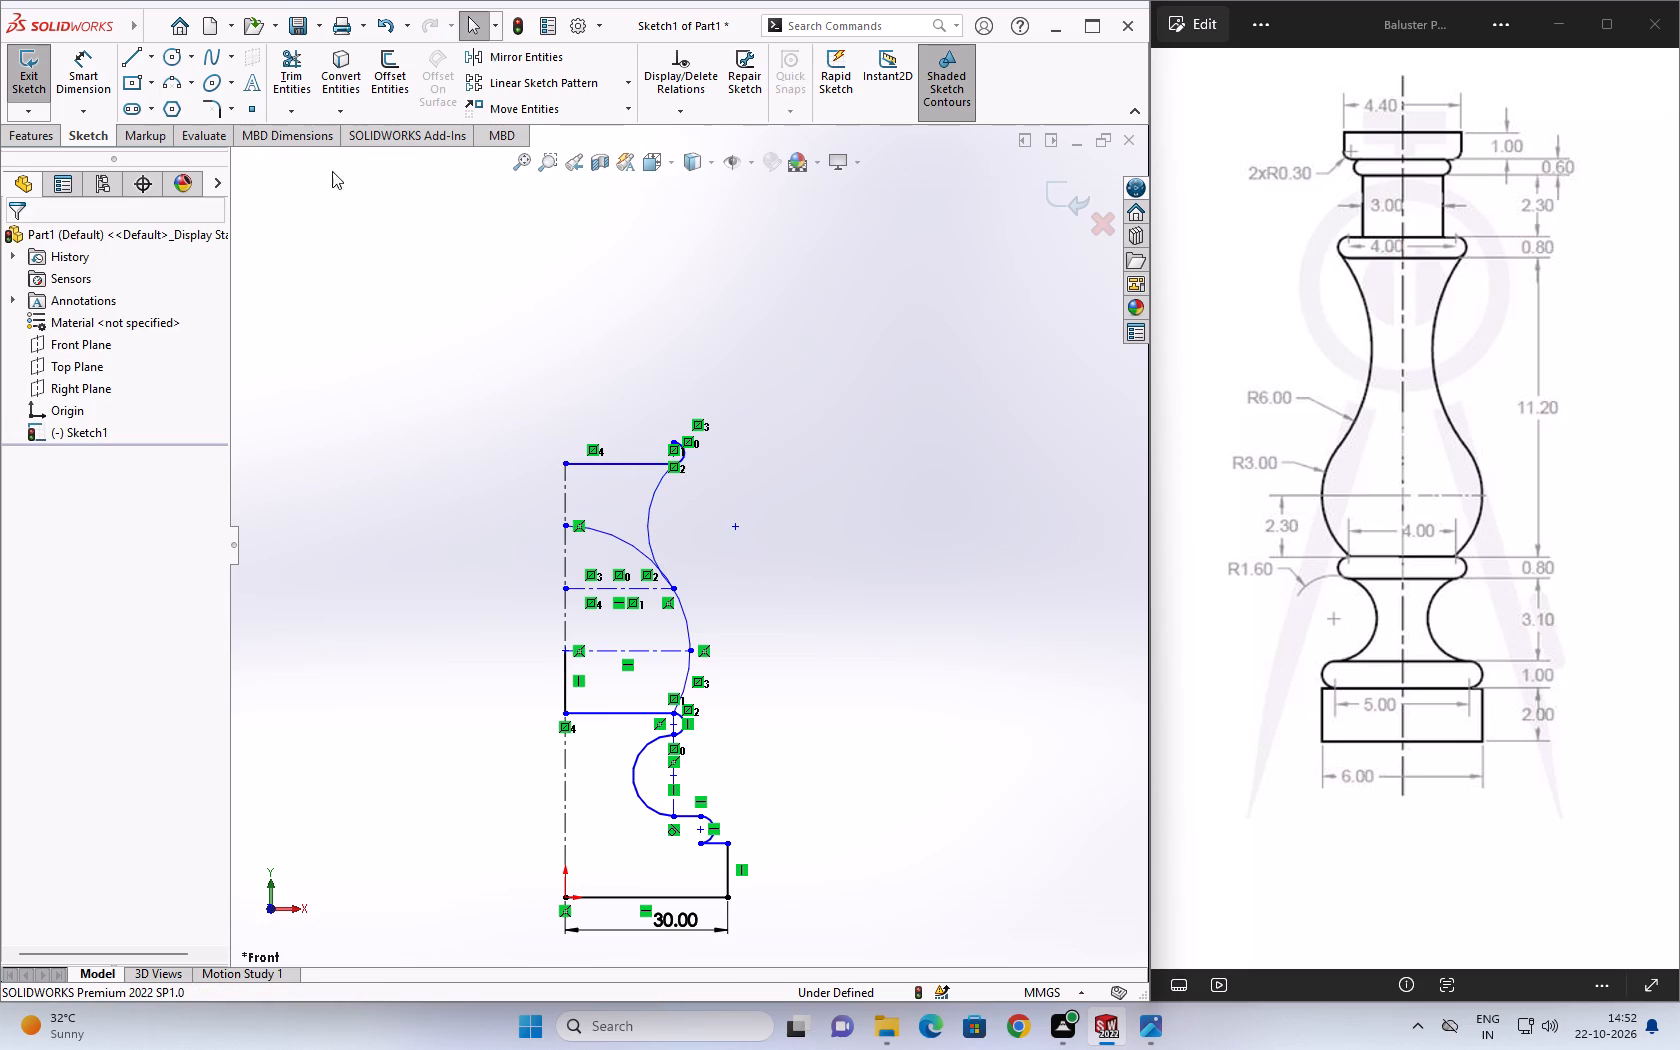
Trim away the large arc's remaining portion above the upper horizontal centerline.
{"action": "left_click", "coordinate": [303, 94]}
{"action": "scroll", "coordinate": [716, 616], "scroll_direction": "down", "scroll_amount": 5}
{"action": "scroll", "coordinate": [630, 545], "scroll_direction": "down", "scroll_amount": 5}
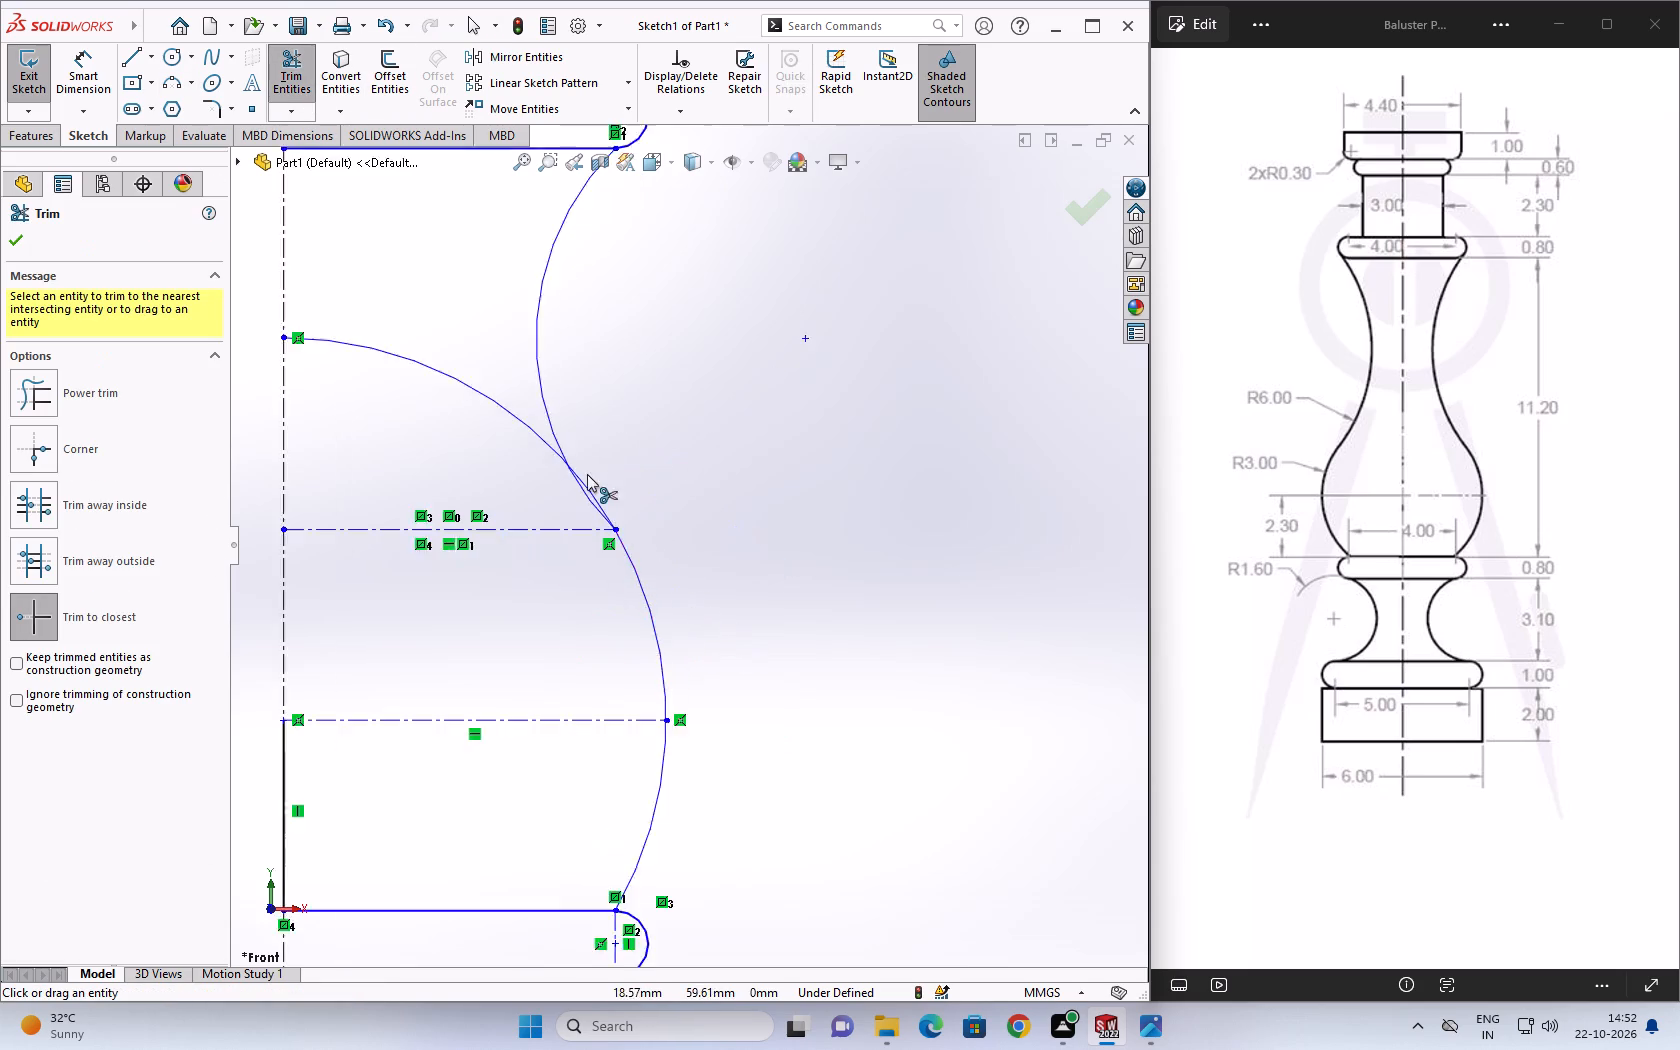
{"action": "left_click", "coordinate": [612, 511]}
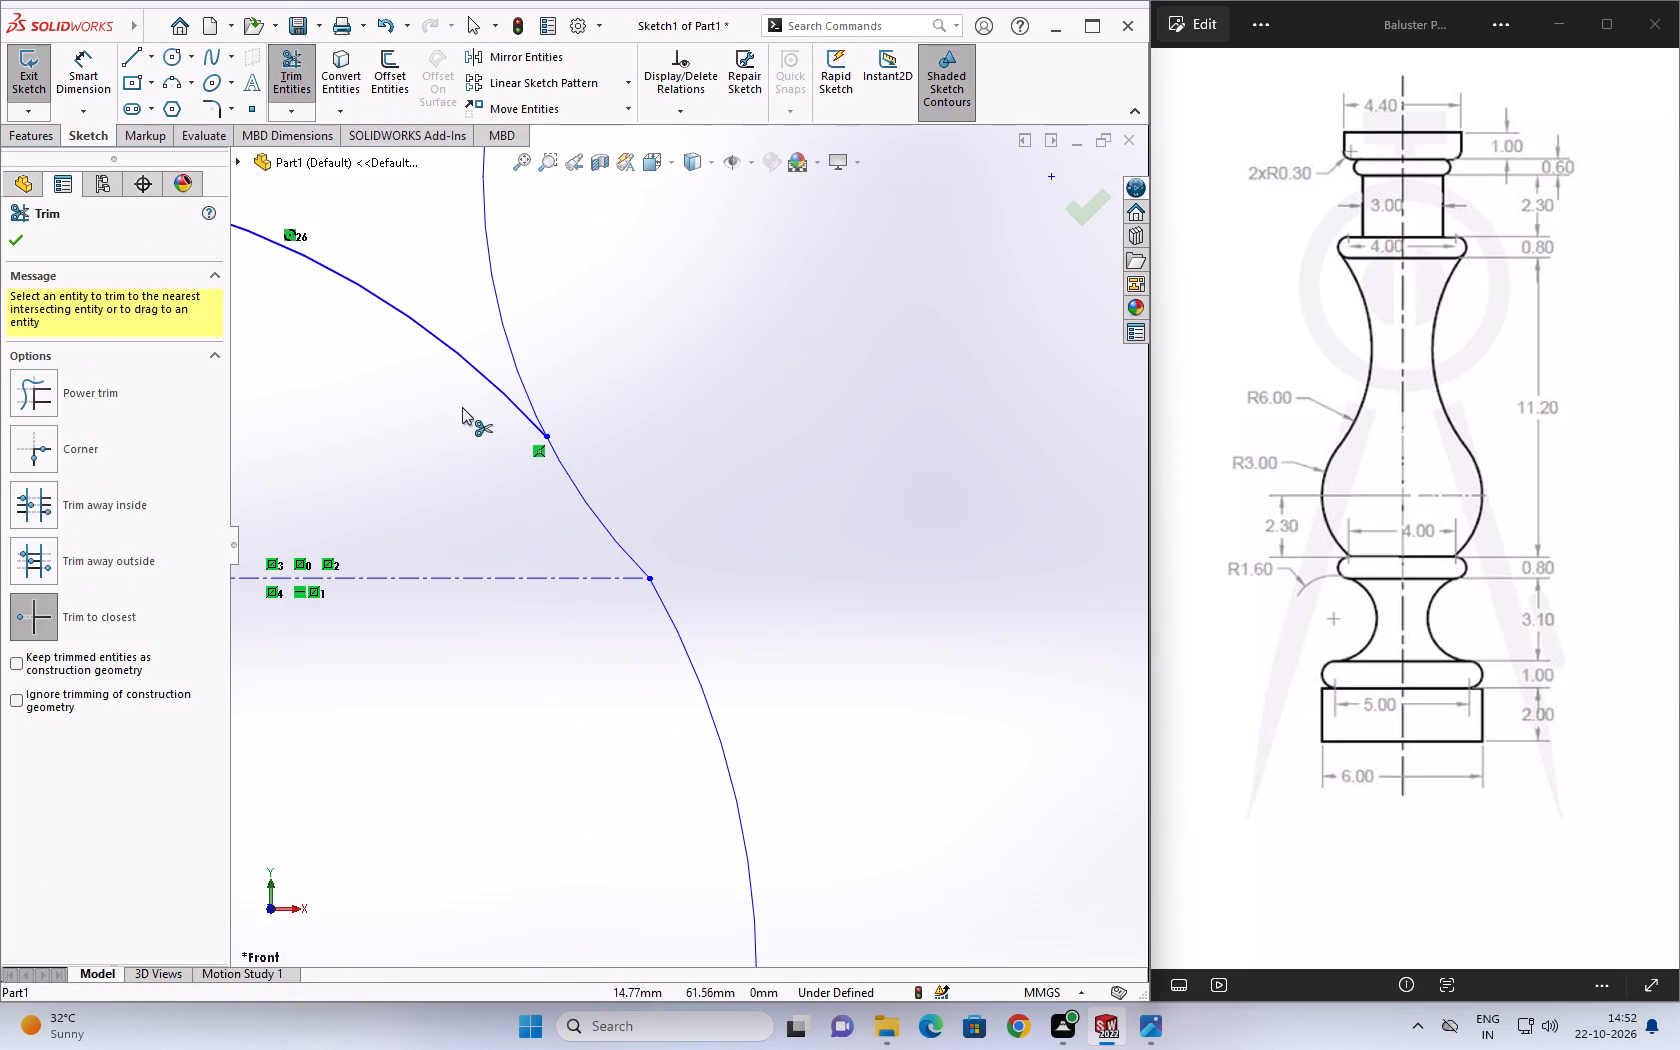
{"action": "left_click", "coordinate": [478, 379]}
{"action": "left_click", "coordinate": [486, 373]}
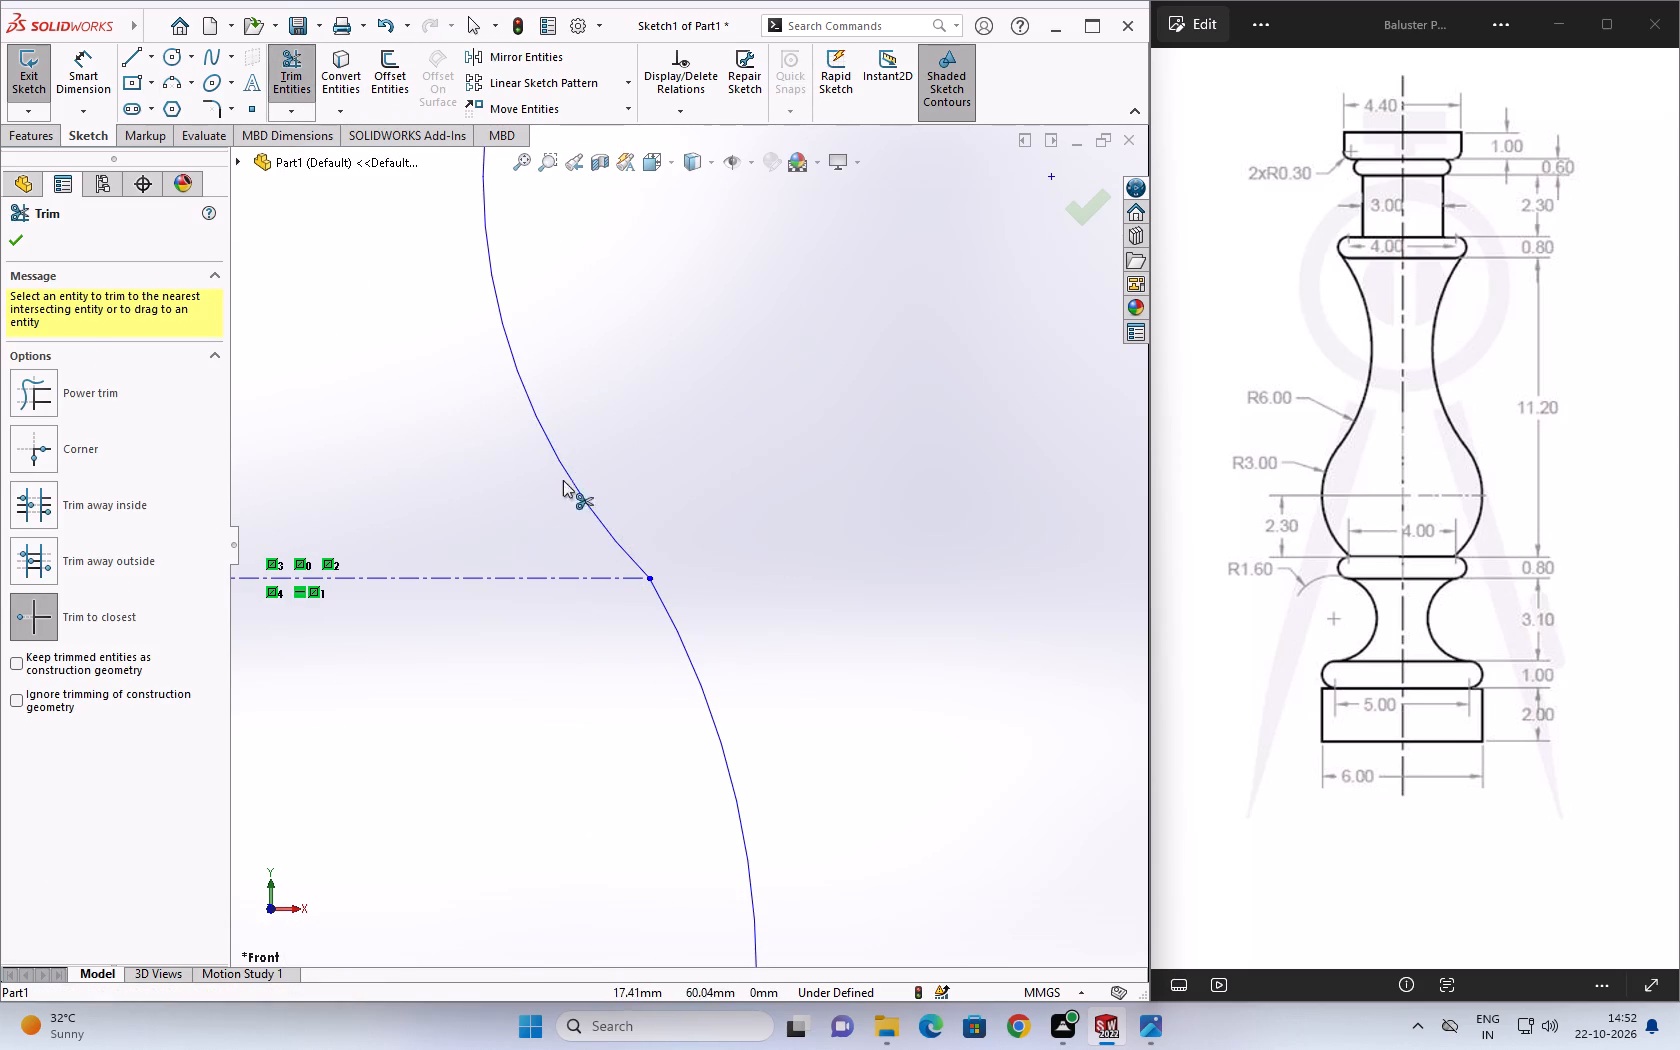
{"action": "scroll", "coordinate": [582, 522], "scroll_direction": "down", "scroll_amount": 5}
{"action": "key", "text": "Escape"}
Delete the upper horizontal centerline, the 11.5 mm vertical line and the horizontal profile line at the bulge's base.
{"action": "left_click", "coordinate": [639, 607]}
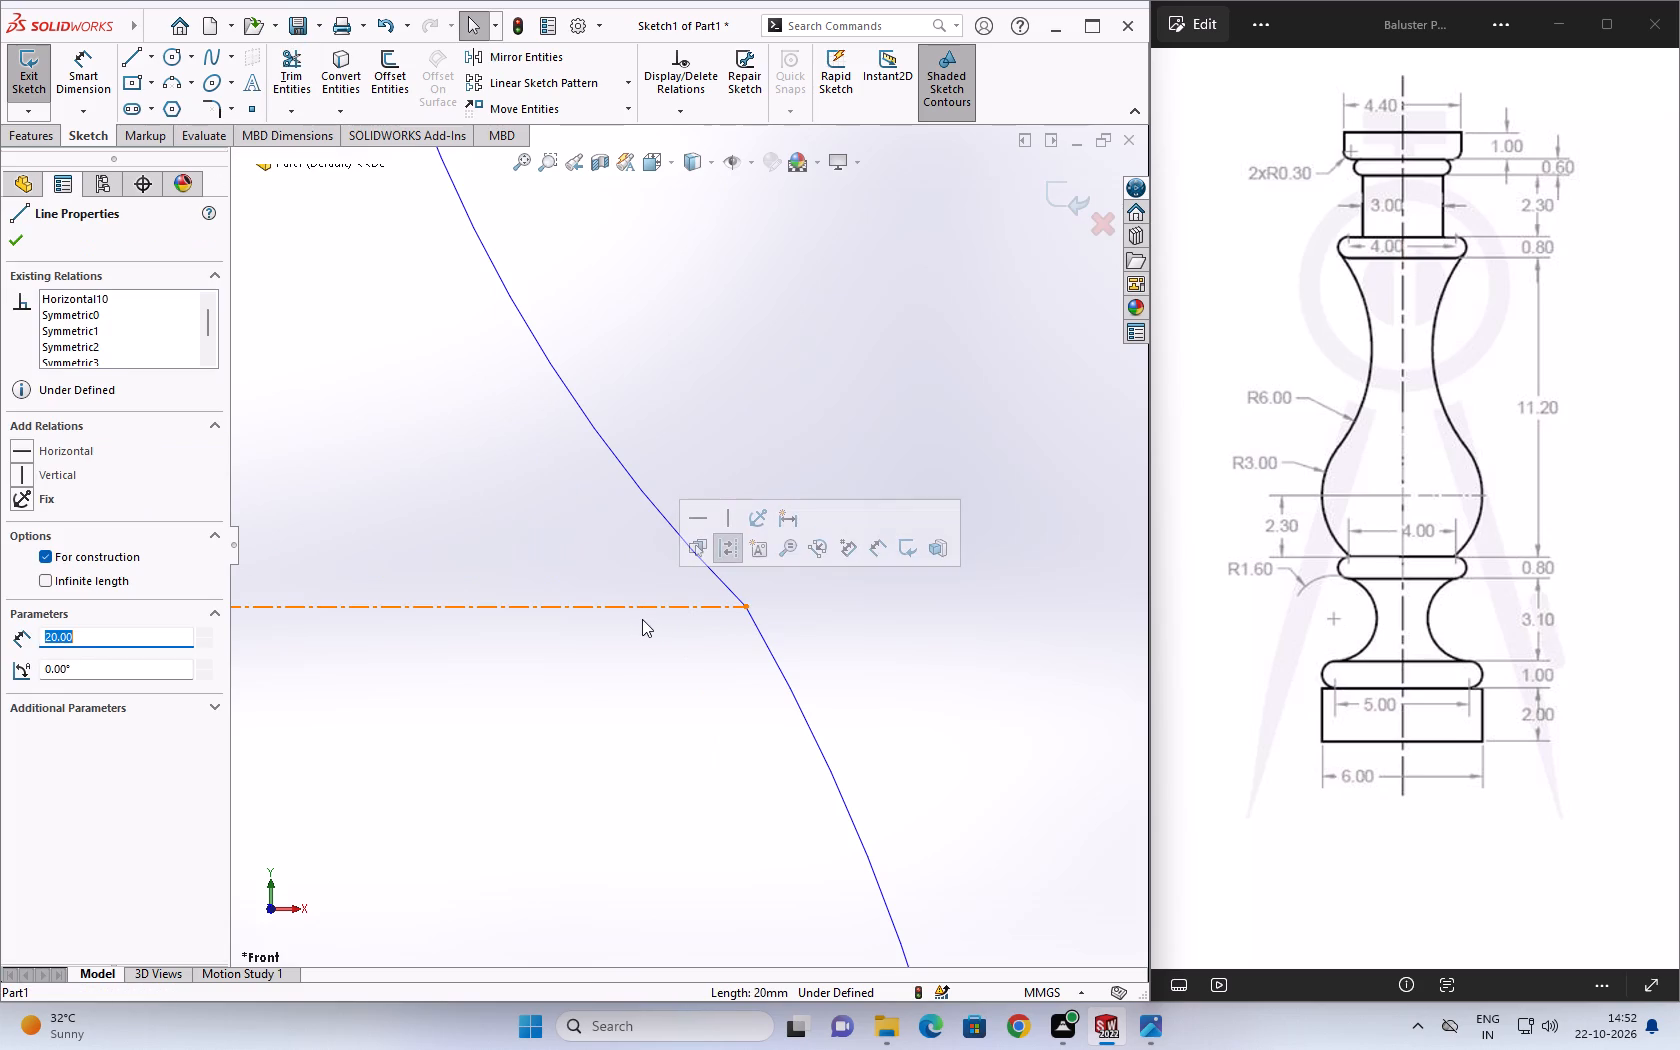
{"action": "key", "text": "Delete"}
{"action": "scroll", "coordinate": [704, 595], "scroll_direction": "down", "scroll_amount": 6}
{"action": "scroll", "coordinate": [719, 582], "scroll_direction": "up", "scroll_amount": 12}
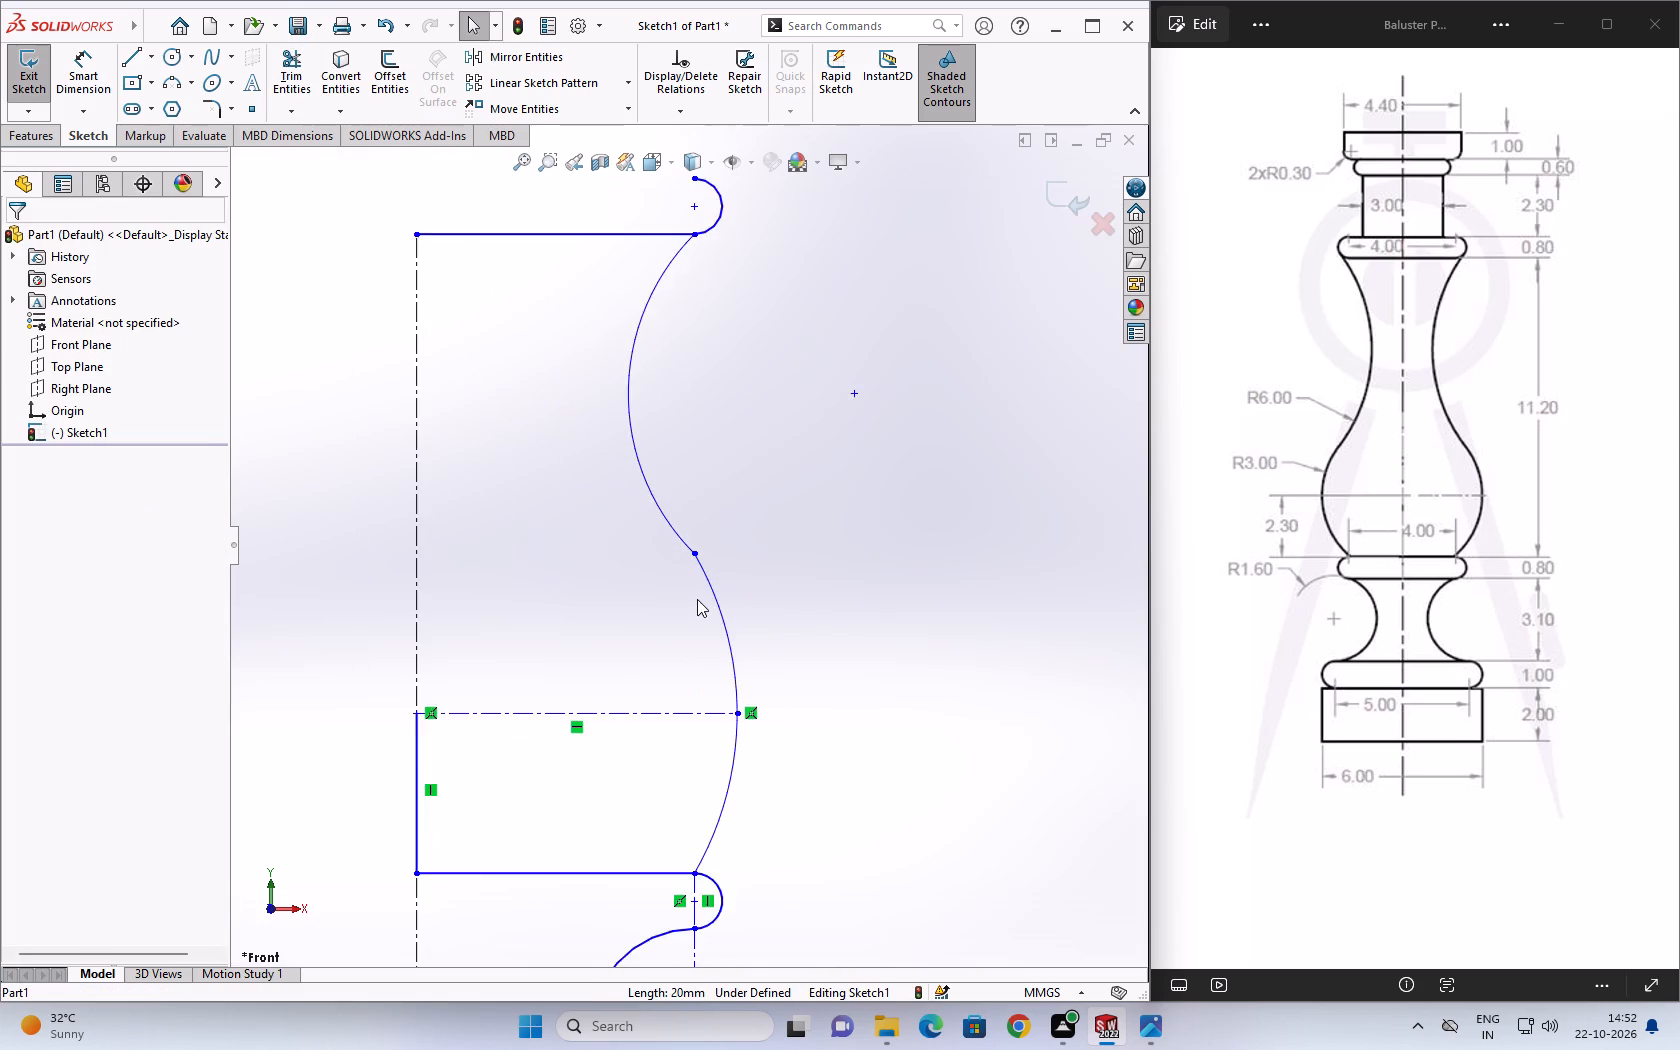
{"action": "scroll", "coordinate": [695, 599], "scroll_direction": "up", "scroll_amount": 1}
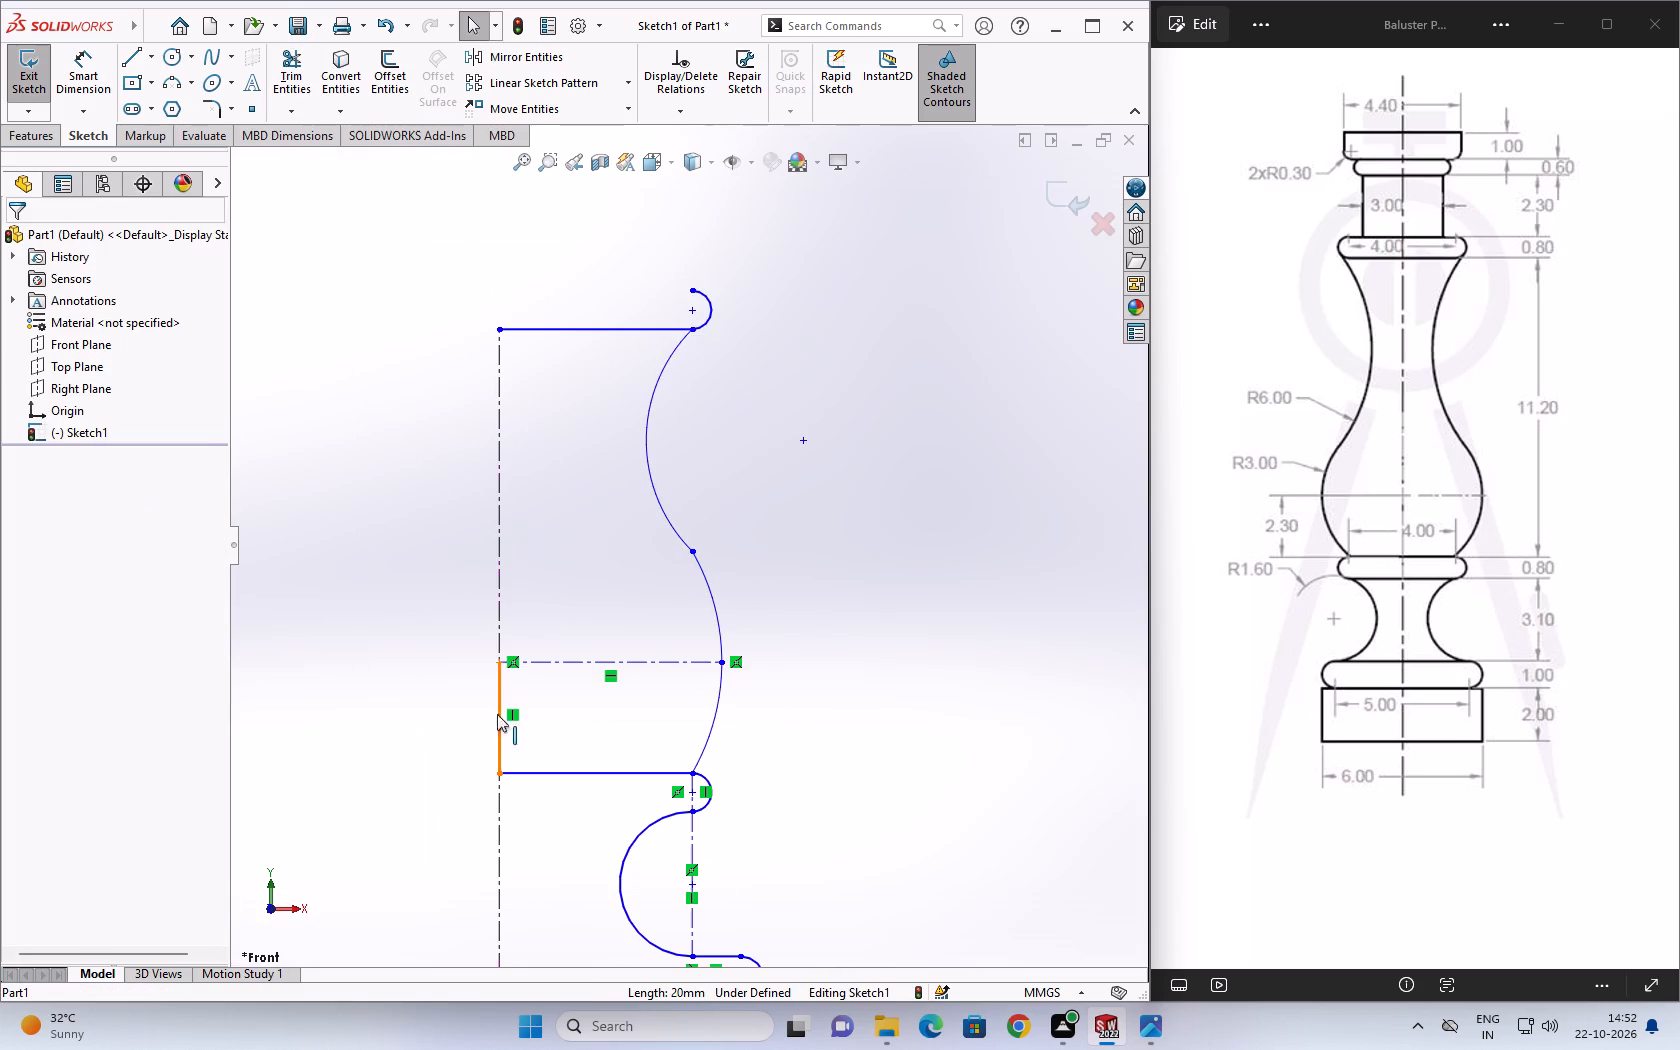
{"action": "left_click", "coordinate": [501, 714]}
{"action": "key", "text": "Delete"}
{"action": "left_click", "coordinate": [585, 773]}
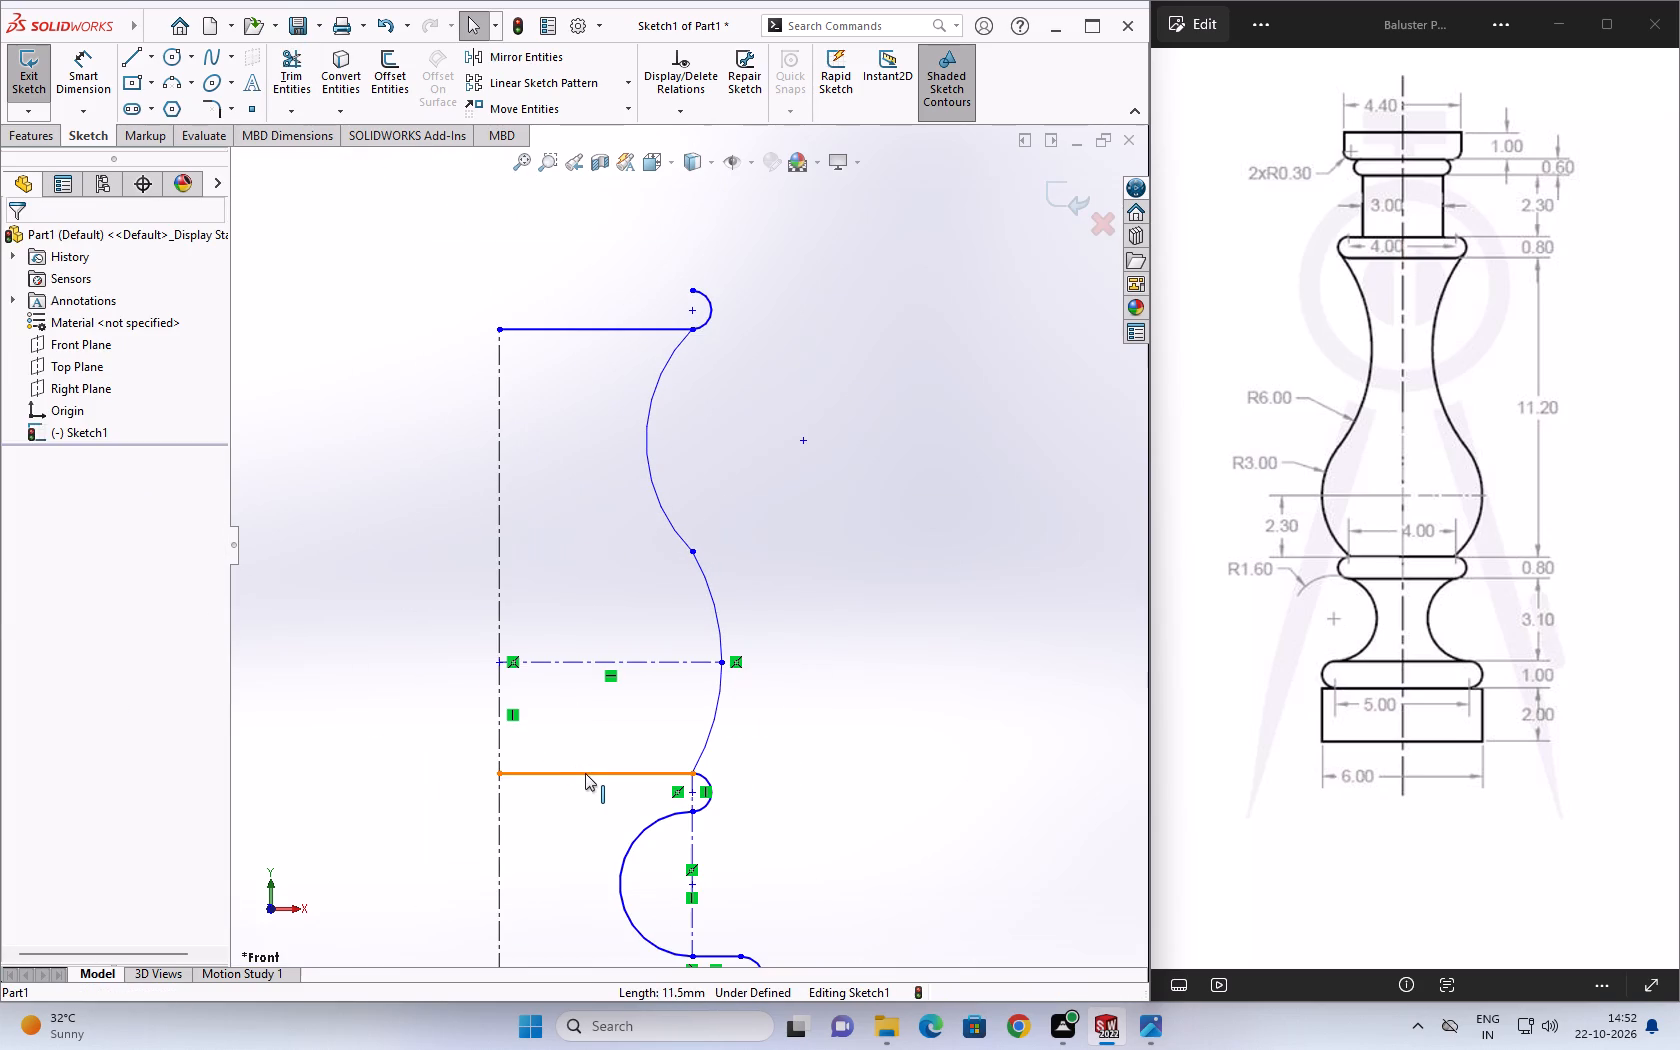
{"action": "key", "text": "Delete"}
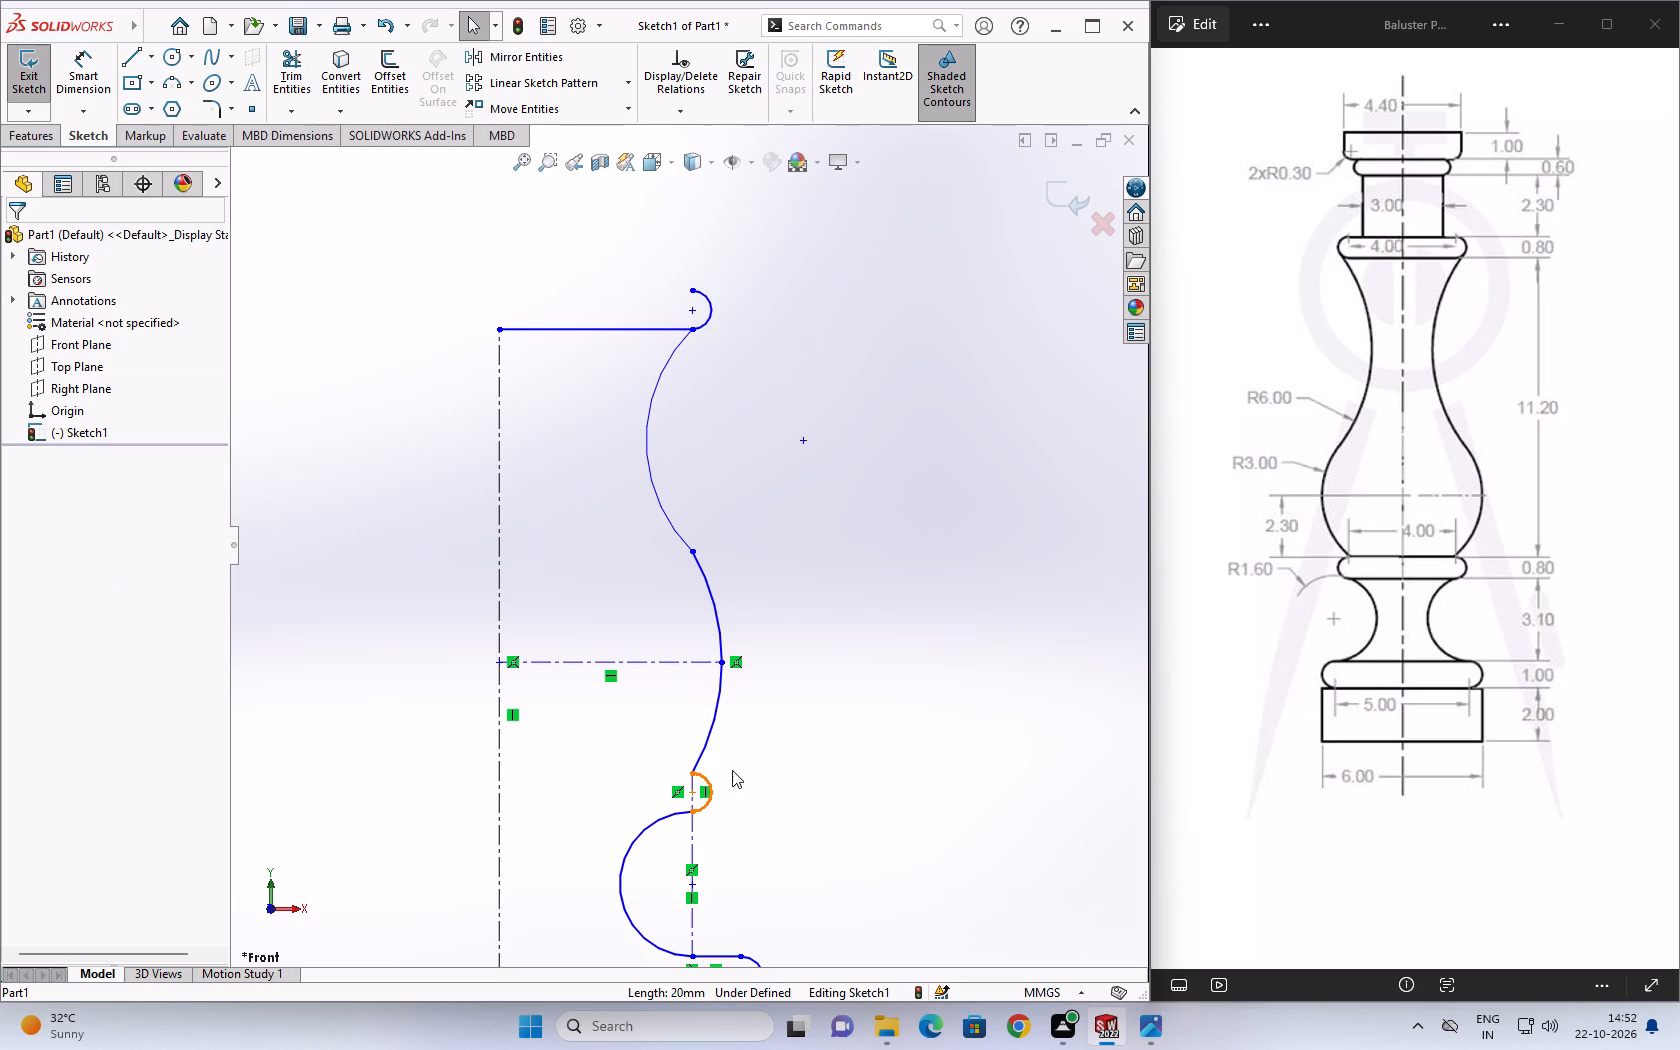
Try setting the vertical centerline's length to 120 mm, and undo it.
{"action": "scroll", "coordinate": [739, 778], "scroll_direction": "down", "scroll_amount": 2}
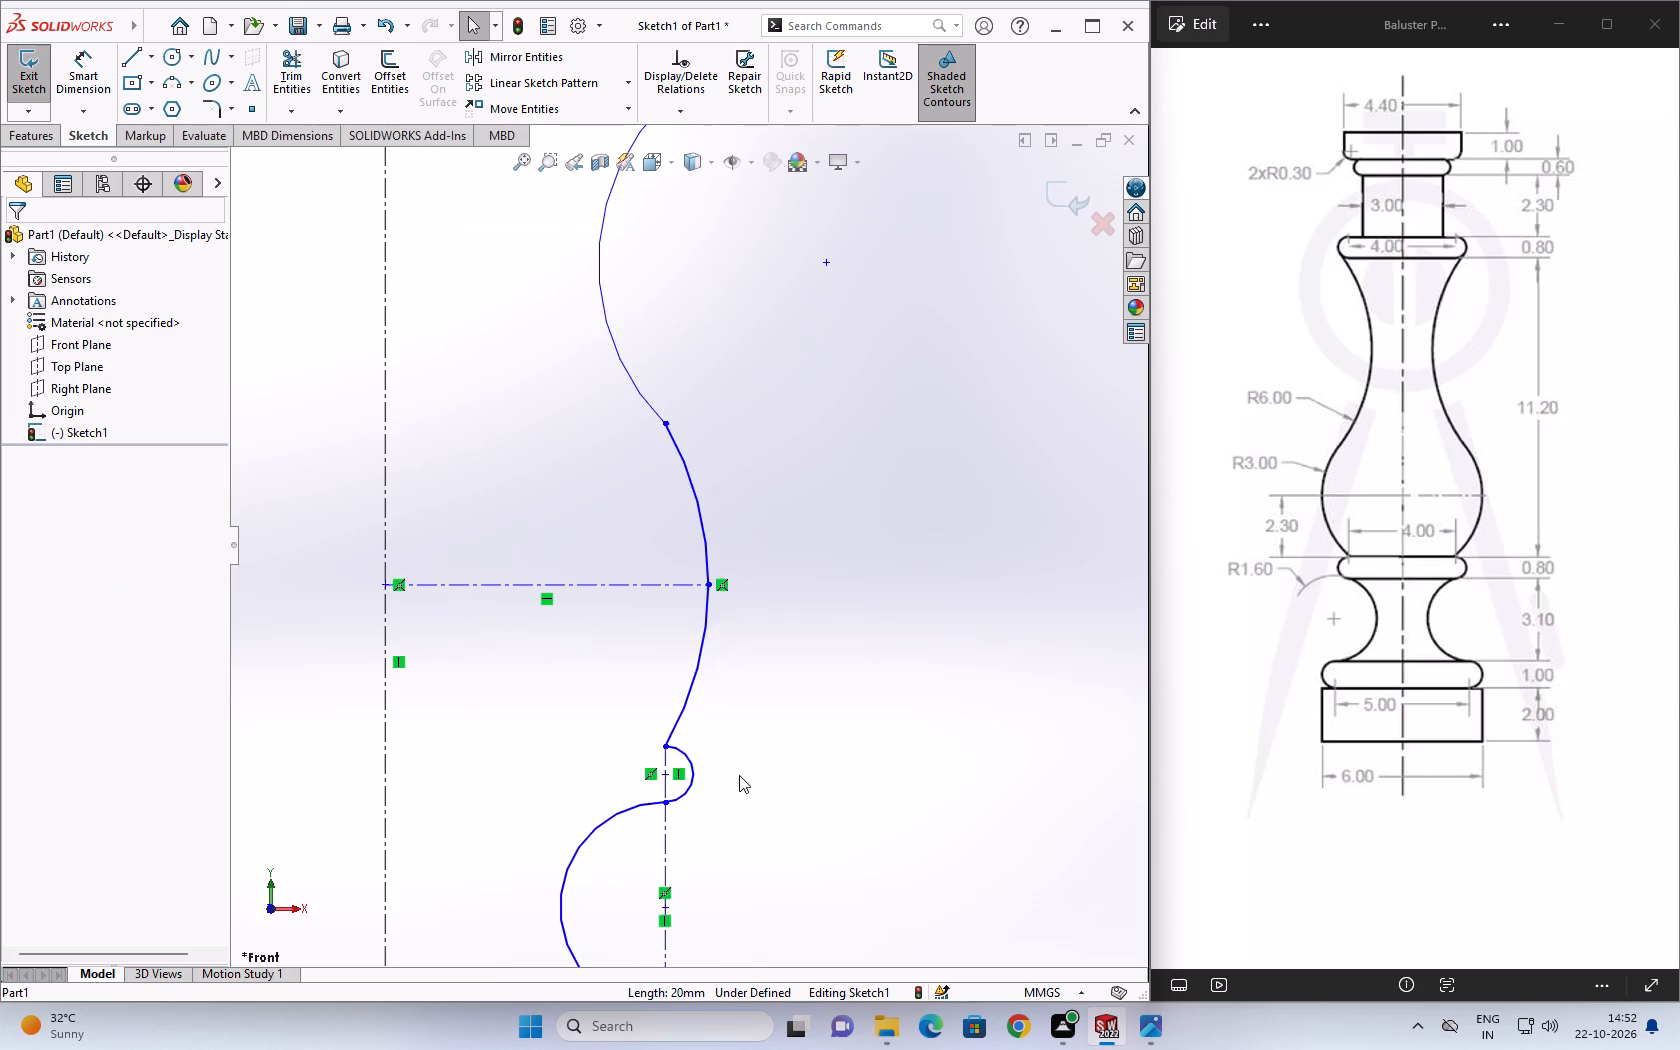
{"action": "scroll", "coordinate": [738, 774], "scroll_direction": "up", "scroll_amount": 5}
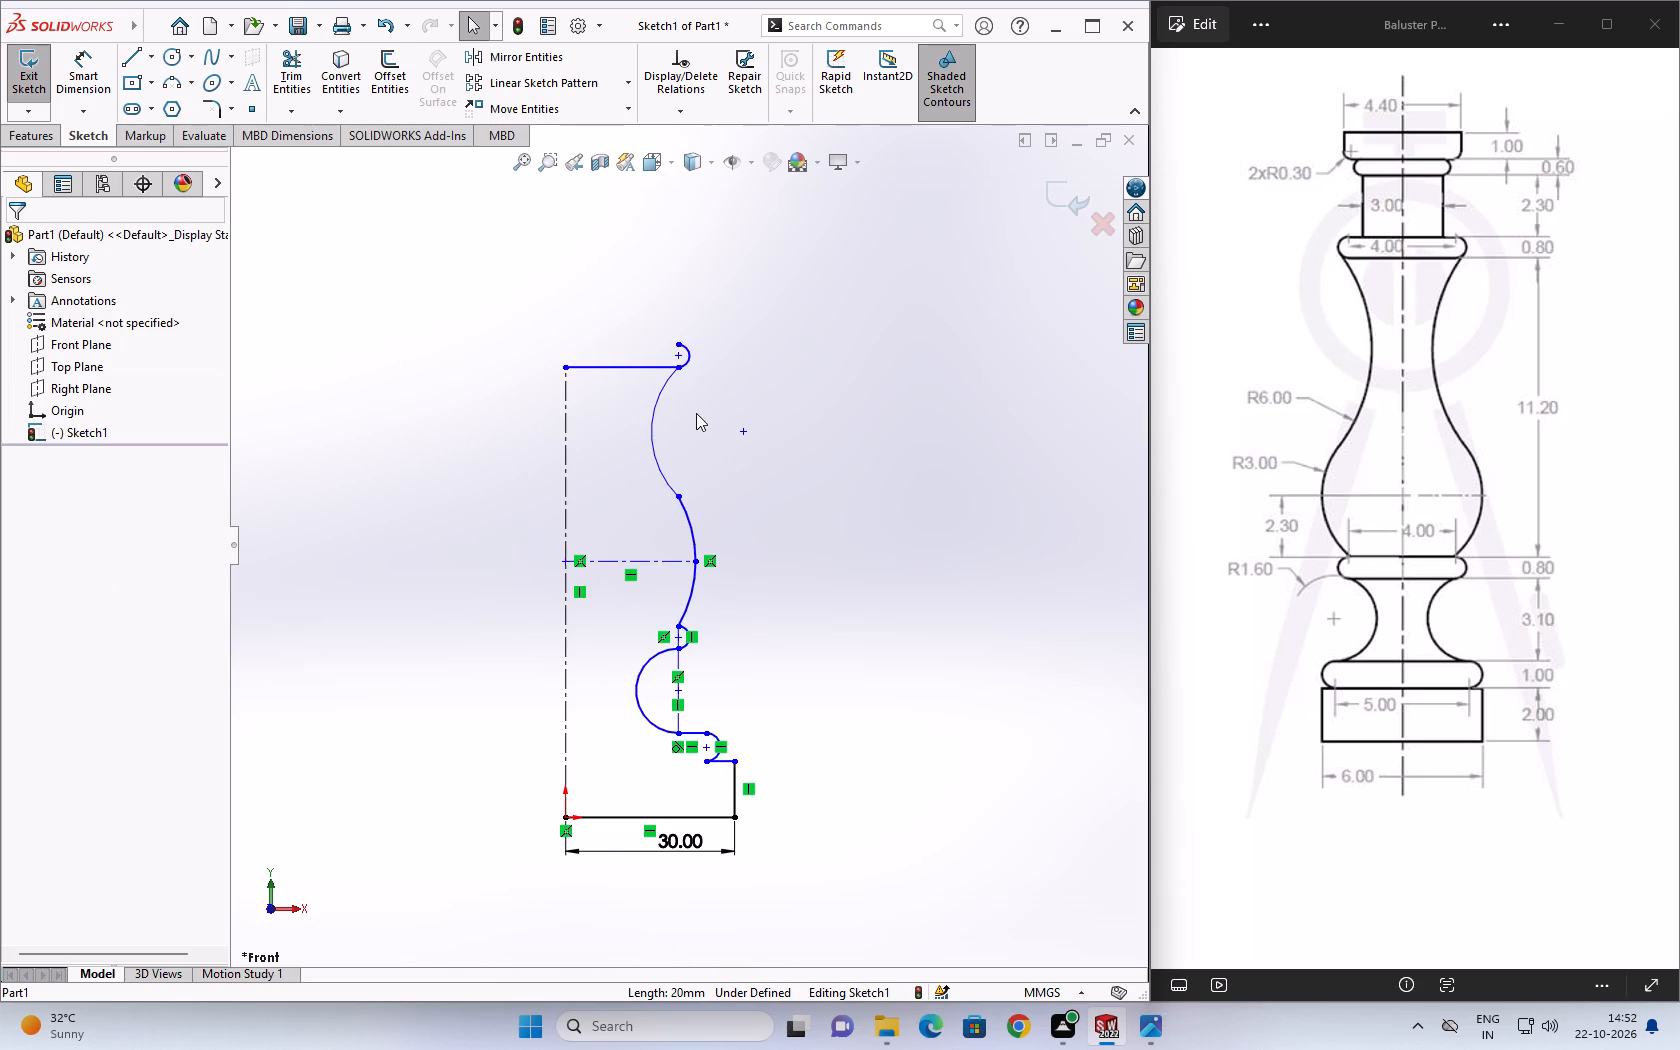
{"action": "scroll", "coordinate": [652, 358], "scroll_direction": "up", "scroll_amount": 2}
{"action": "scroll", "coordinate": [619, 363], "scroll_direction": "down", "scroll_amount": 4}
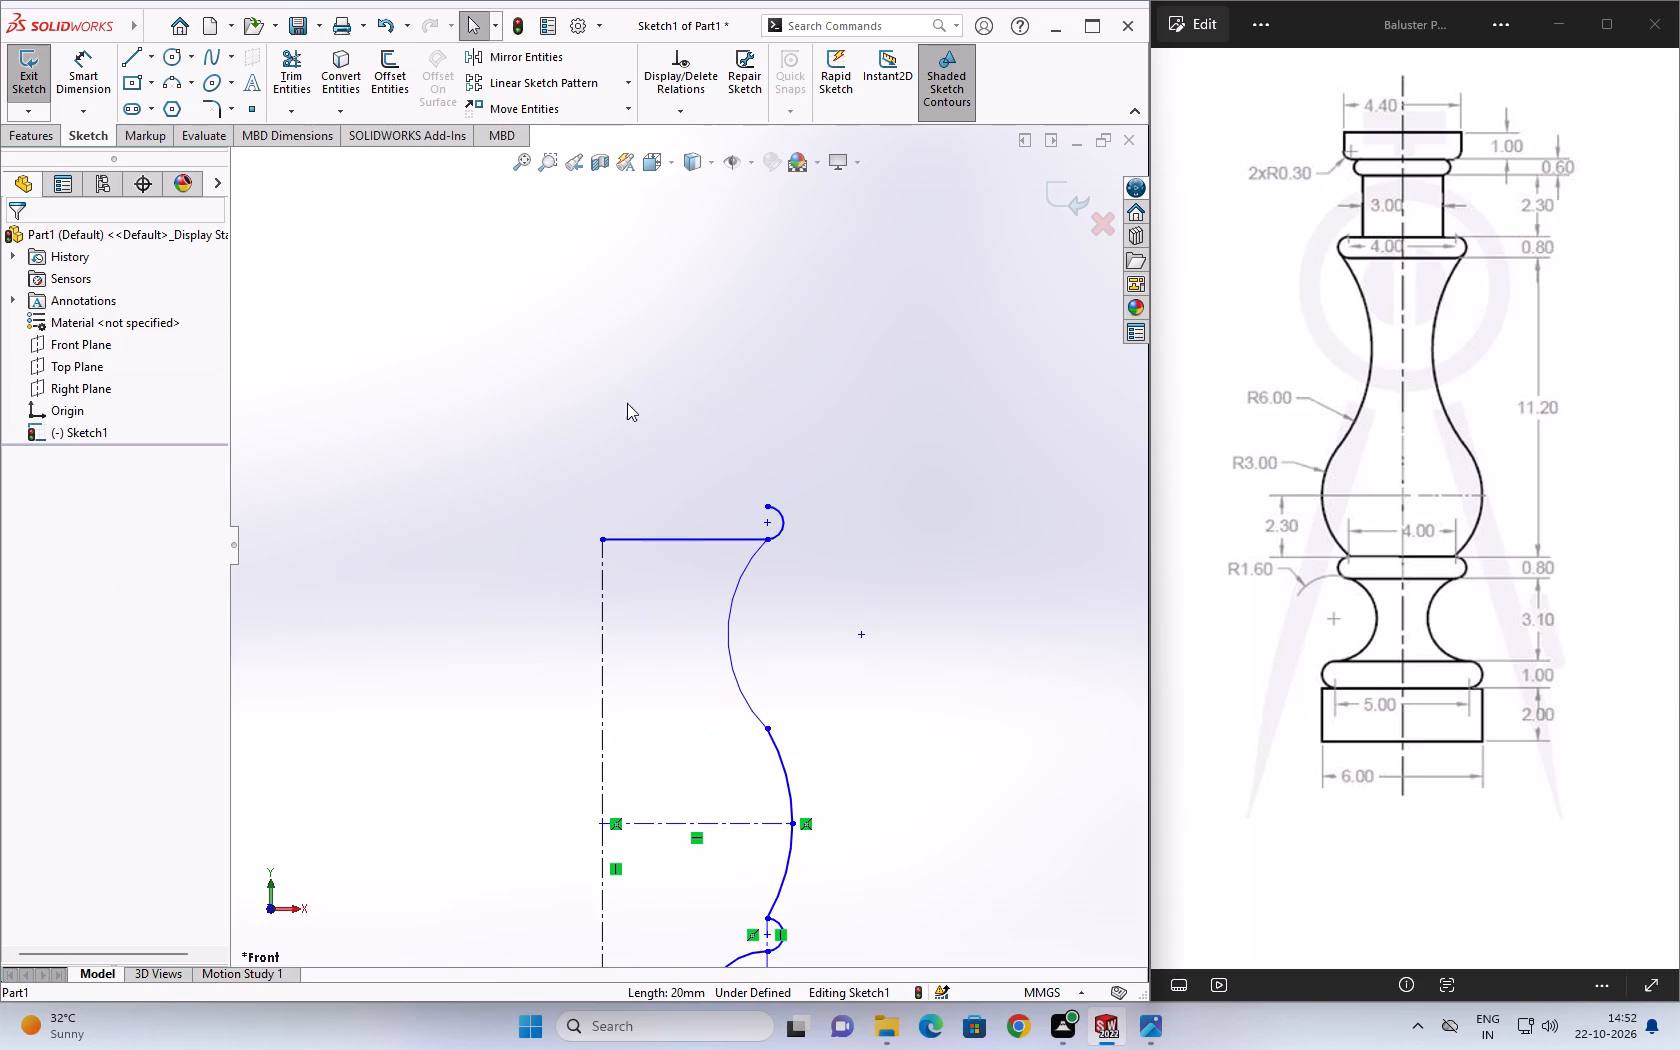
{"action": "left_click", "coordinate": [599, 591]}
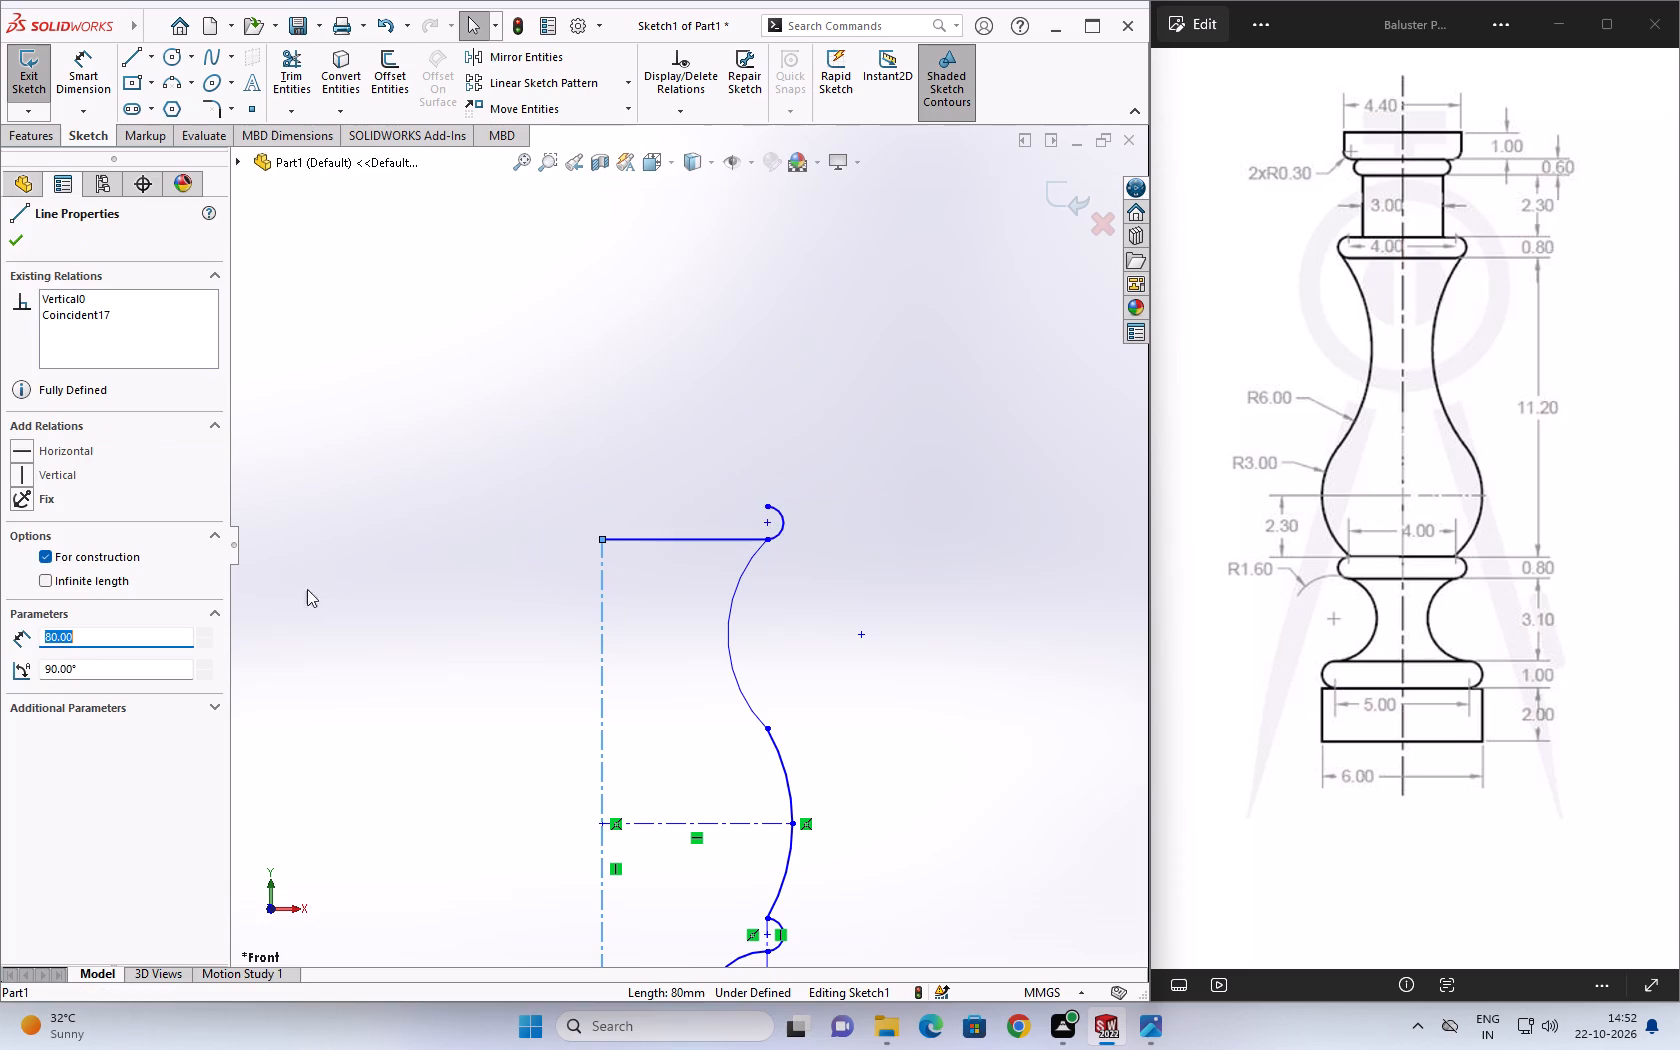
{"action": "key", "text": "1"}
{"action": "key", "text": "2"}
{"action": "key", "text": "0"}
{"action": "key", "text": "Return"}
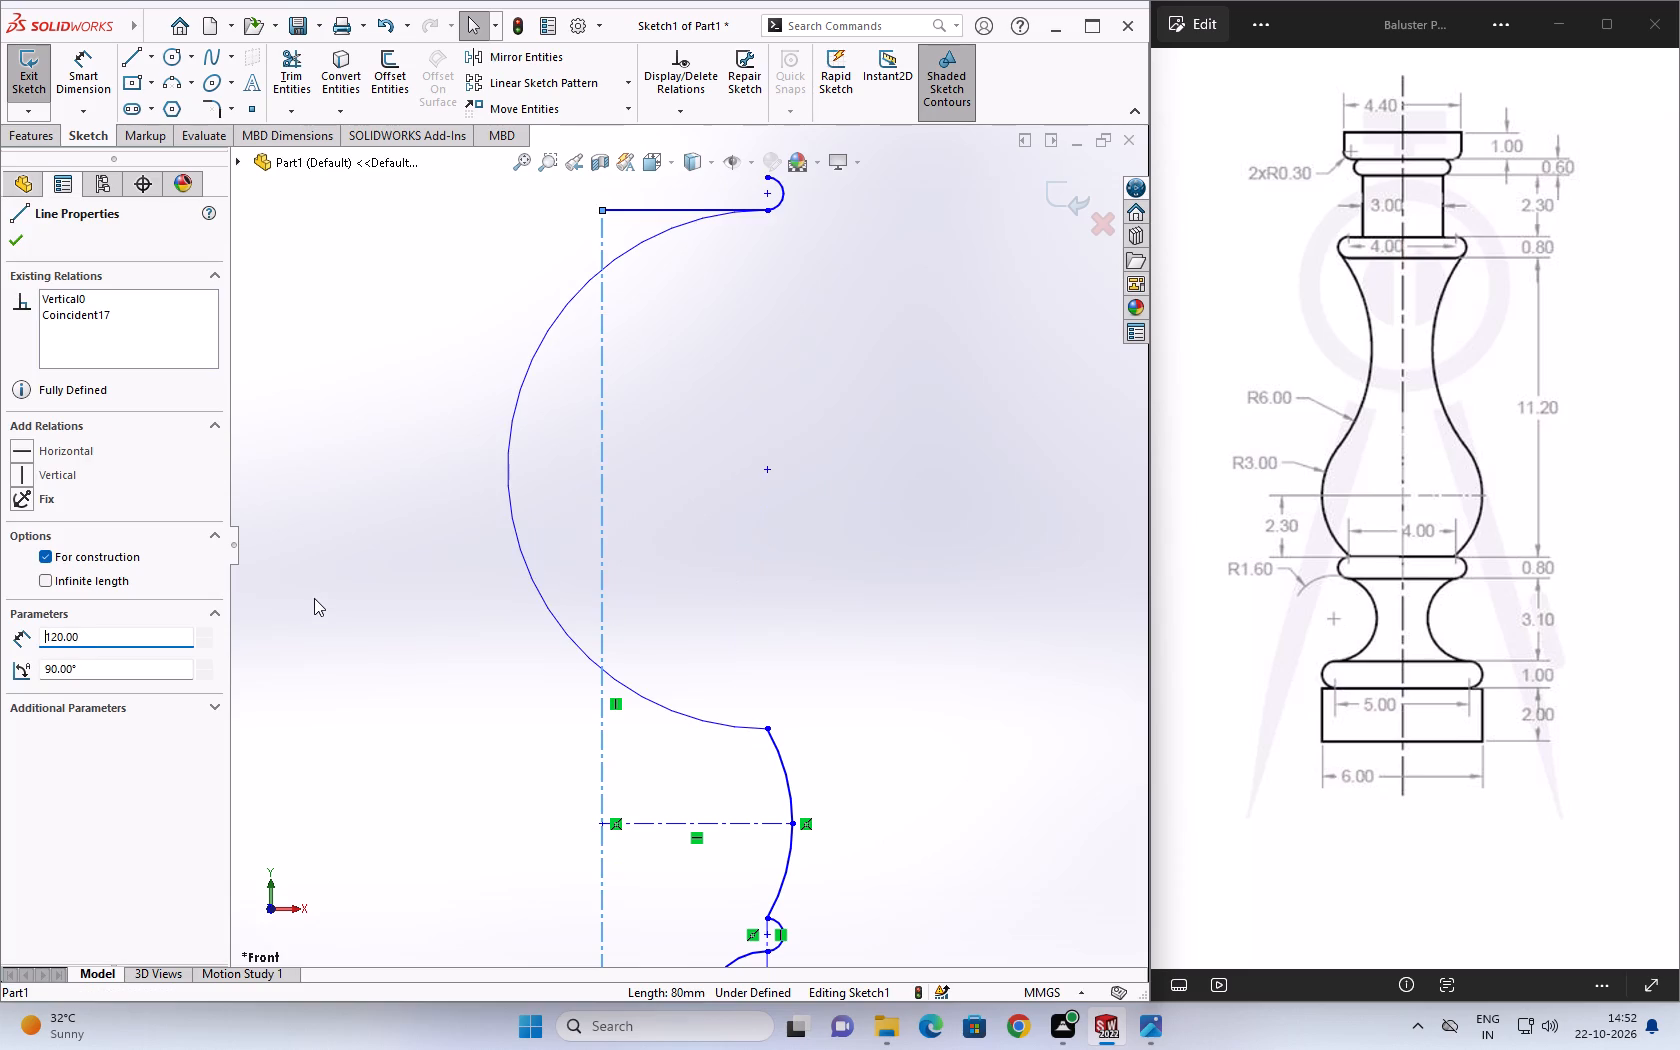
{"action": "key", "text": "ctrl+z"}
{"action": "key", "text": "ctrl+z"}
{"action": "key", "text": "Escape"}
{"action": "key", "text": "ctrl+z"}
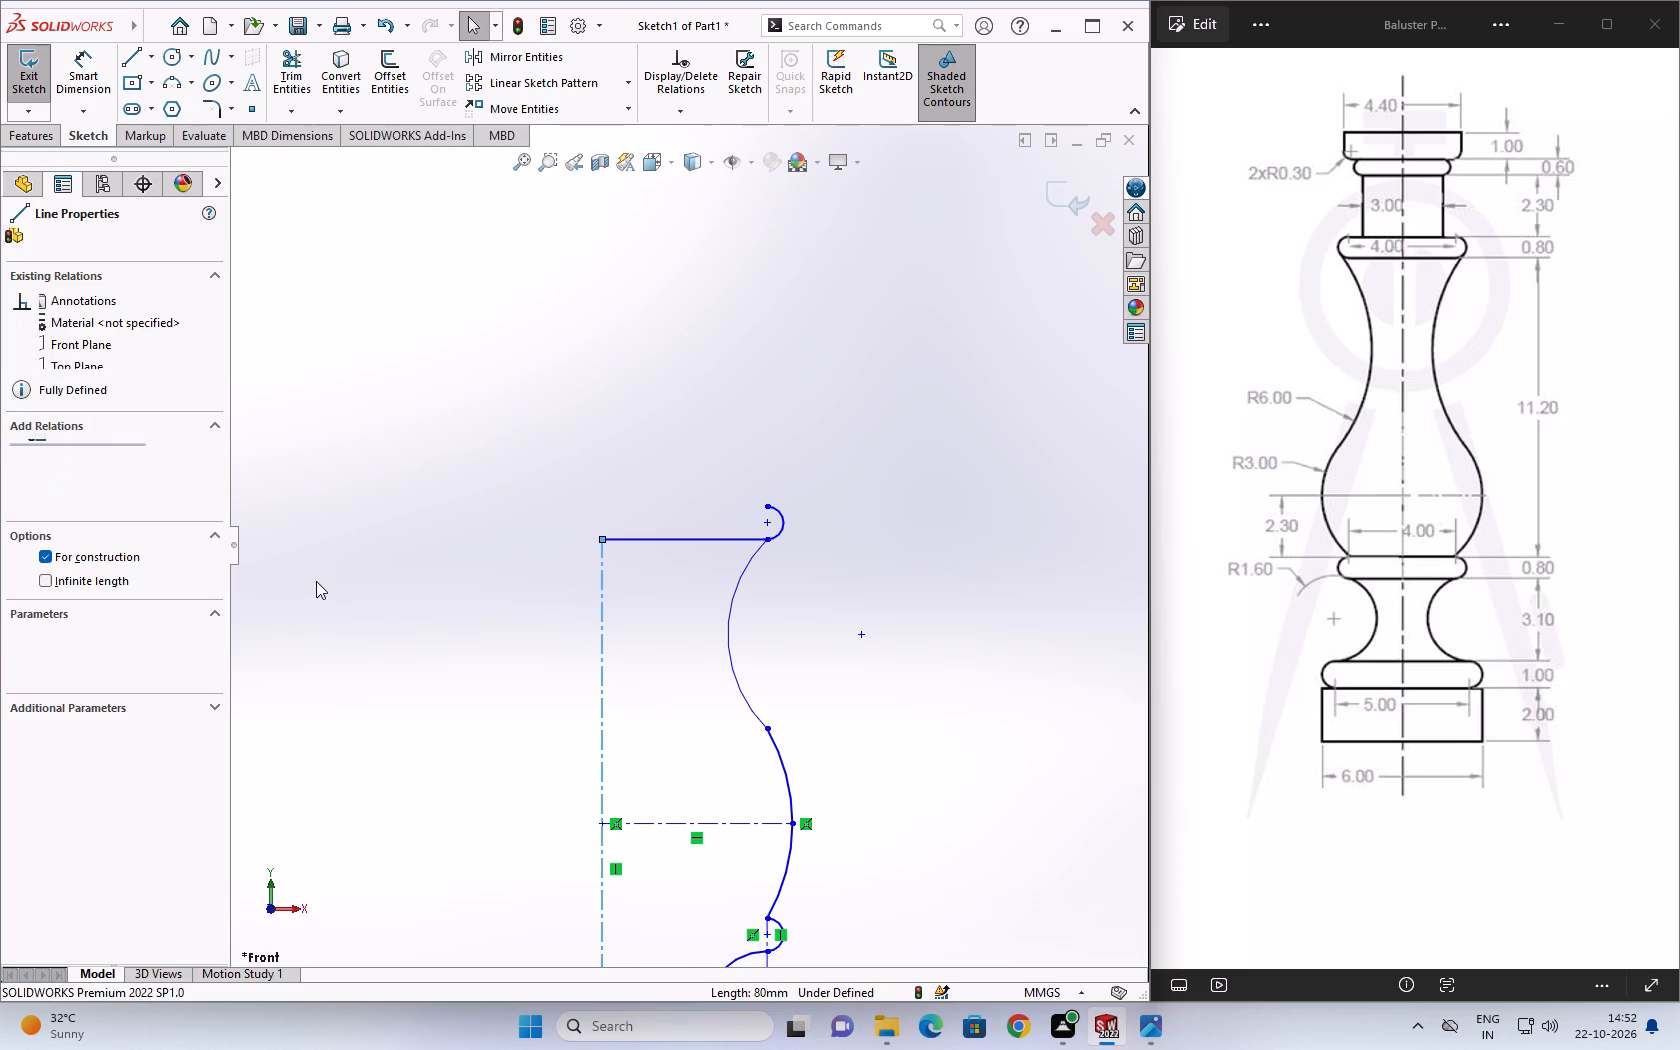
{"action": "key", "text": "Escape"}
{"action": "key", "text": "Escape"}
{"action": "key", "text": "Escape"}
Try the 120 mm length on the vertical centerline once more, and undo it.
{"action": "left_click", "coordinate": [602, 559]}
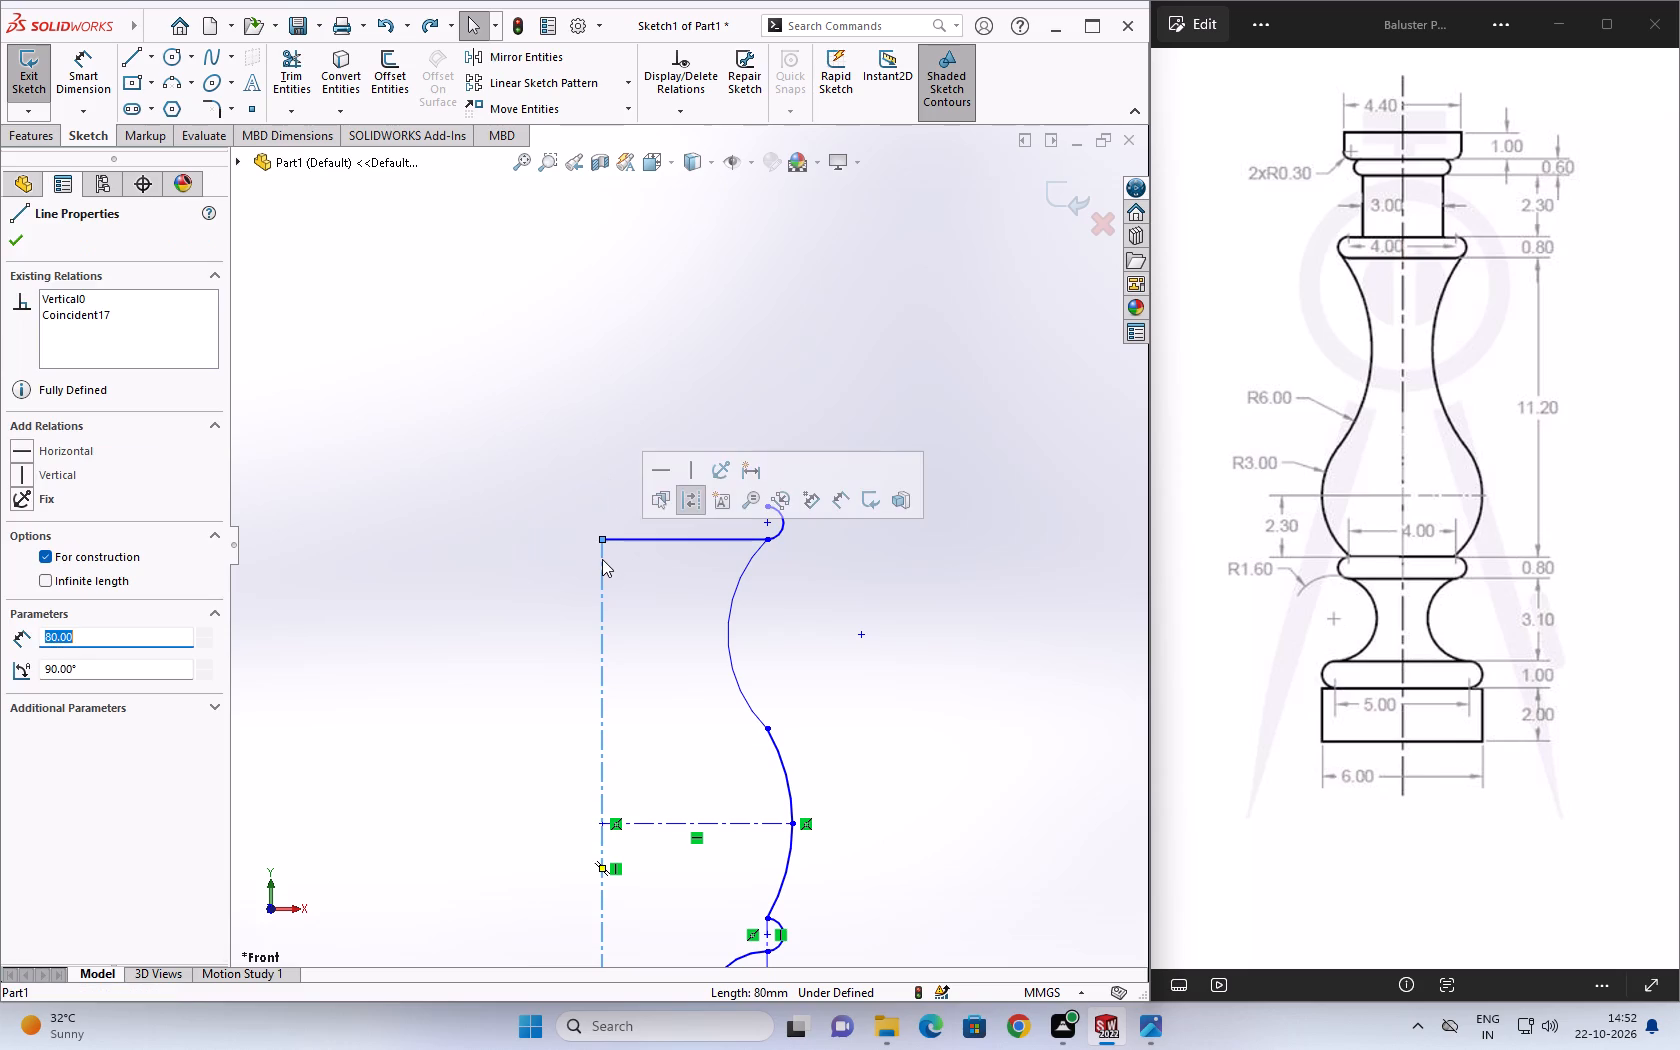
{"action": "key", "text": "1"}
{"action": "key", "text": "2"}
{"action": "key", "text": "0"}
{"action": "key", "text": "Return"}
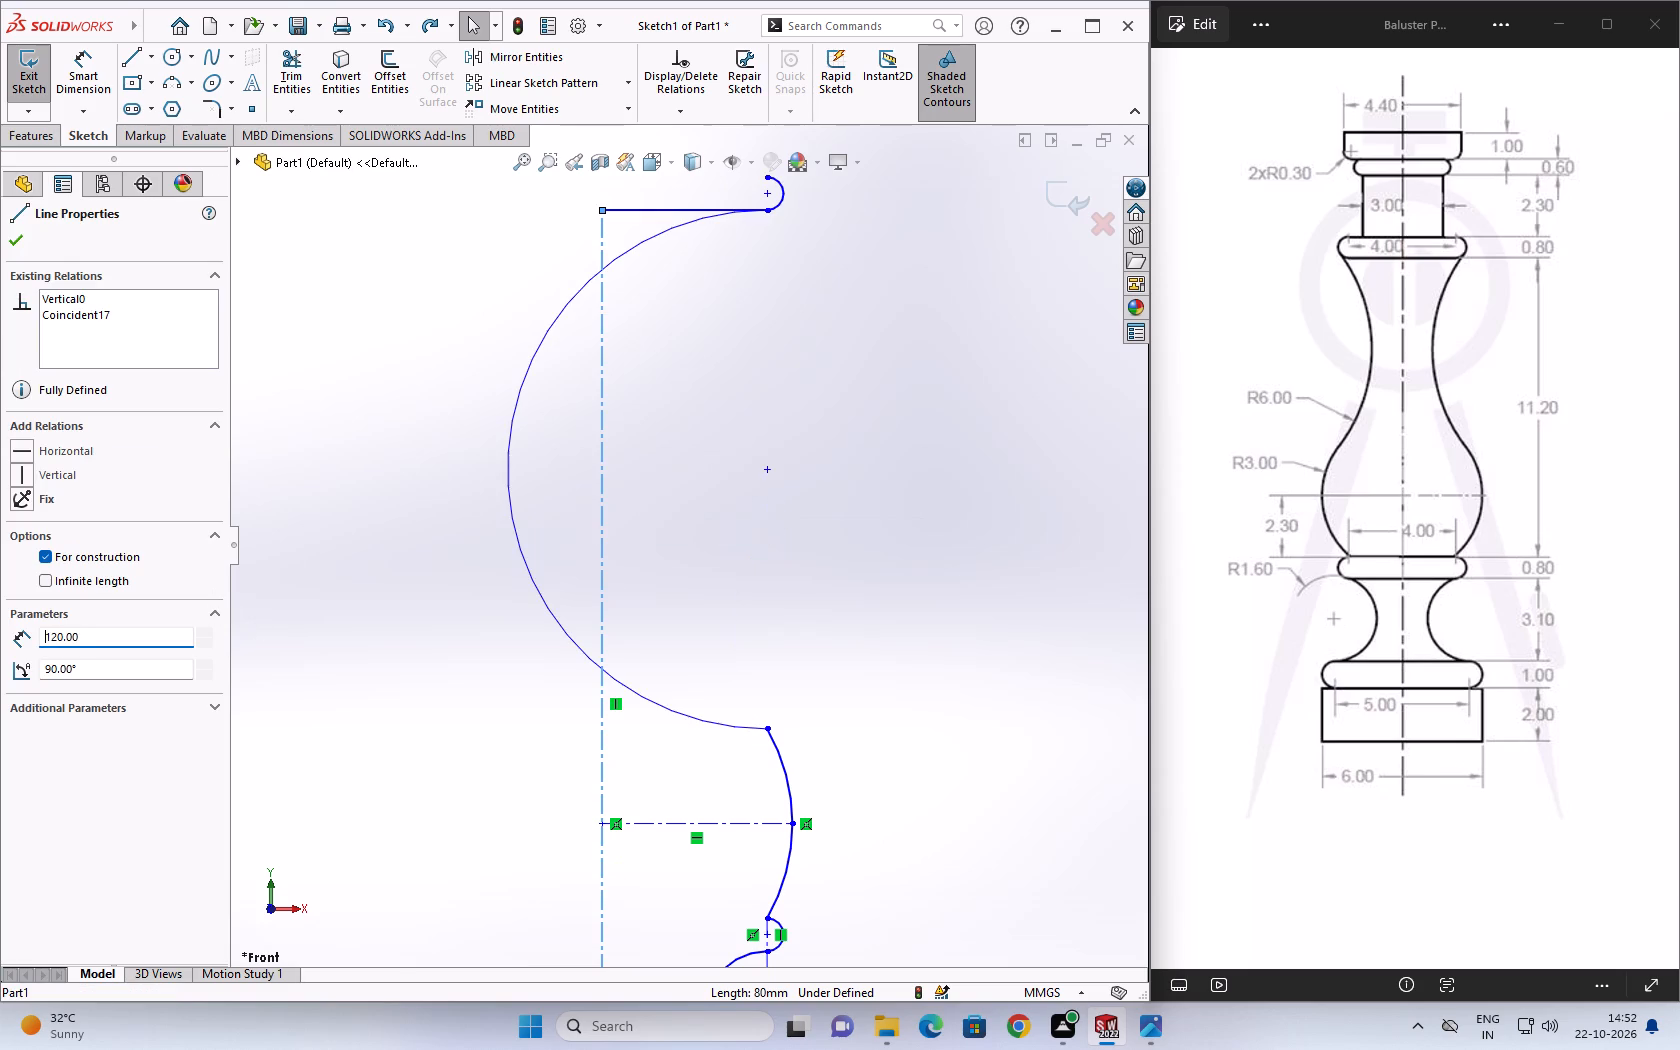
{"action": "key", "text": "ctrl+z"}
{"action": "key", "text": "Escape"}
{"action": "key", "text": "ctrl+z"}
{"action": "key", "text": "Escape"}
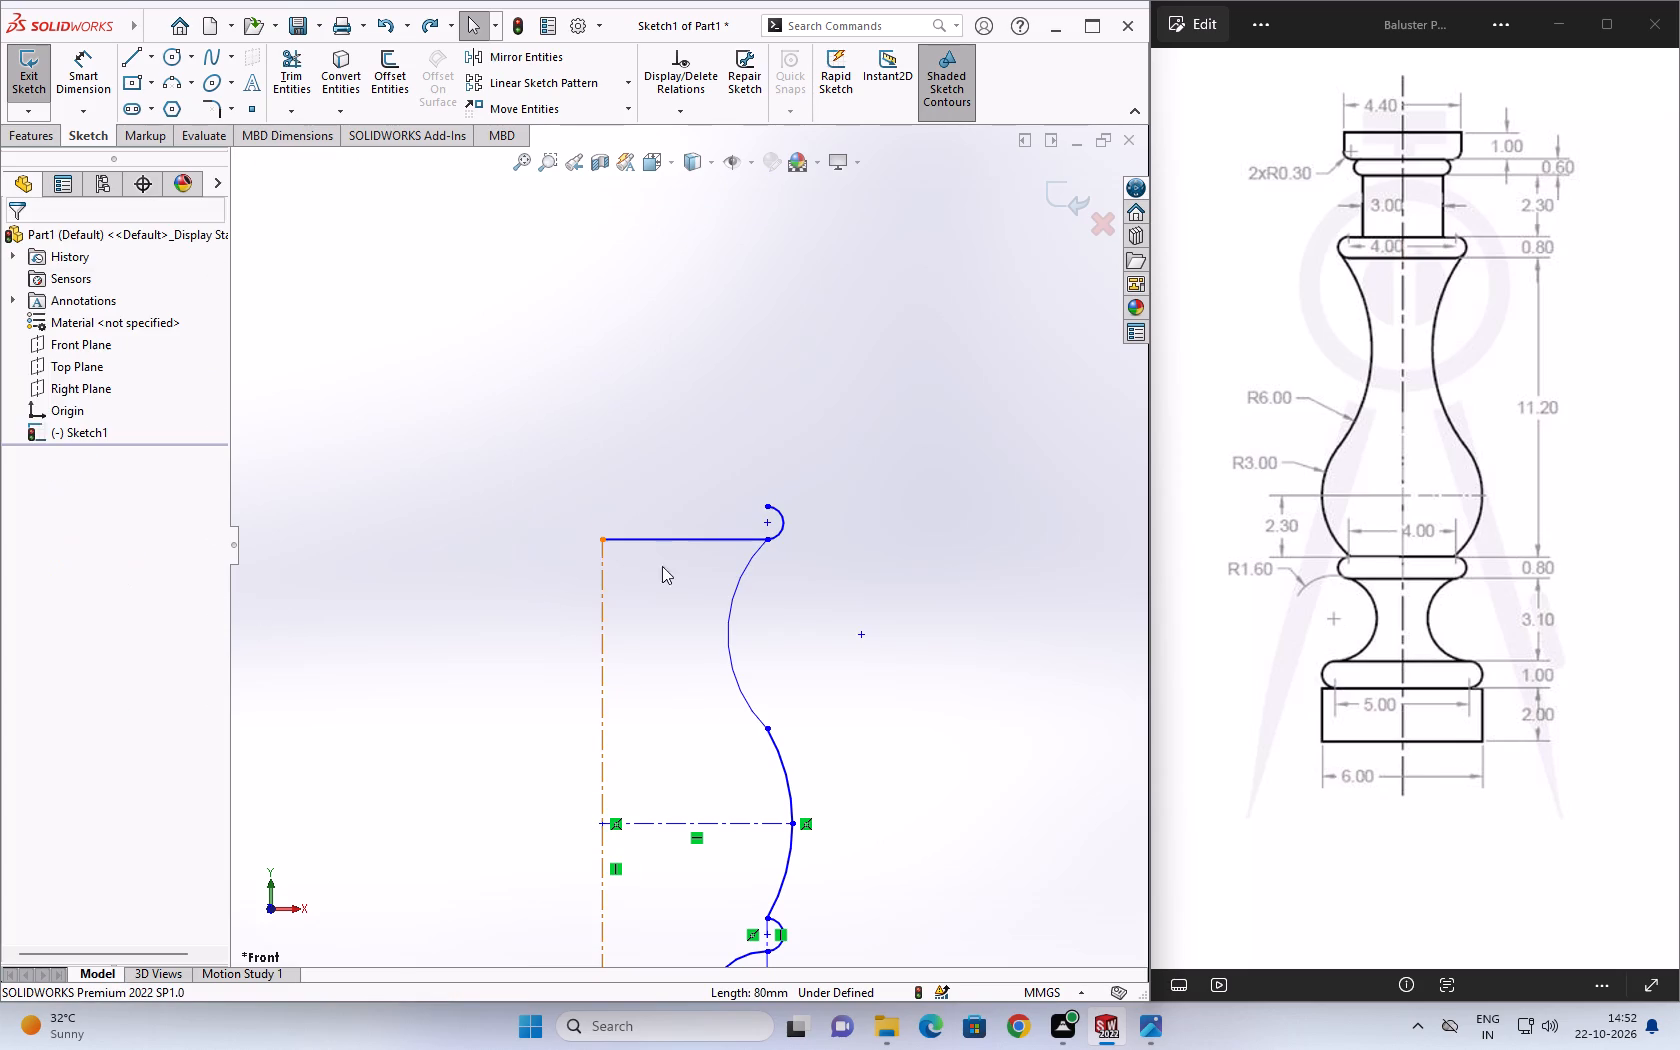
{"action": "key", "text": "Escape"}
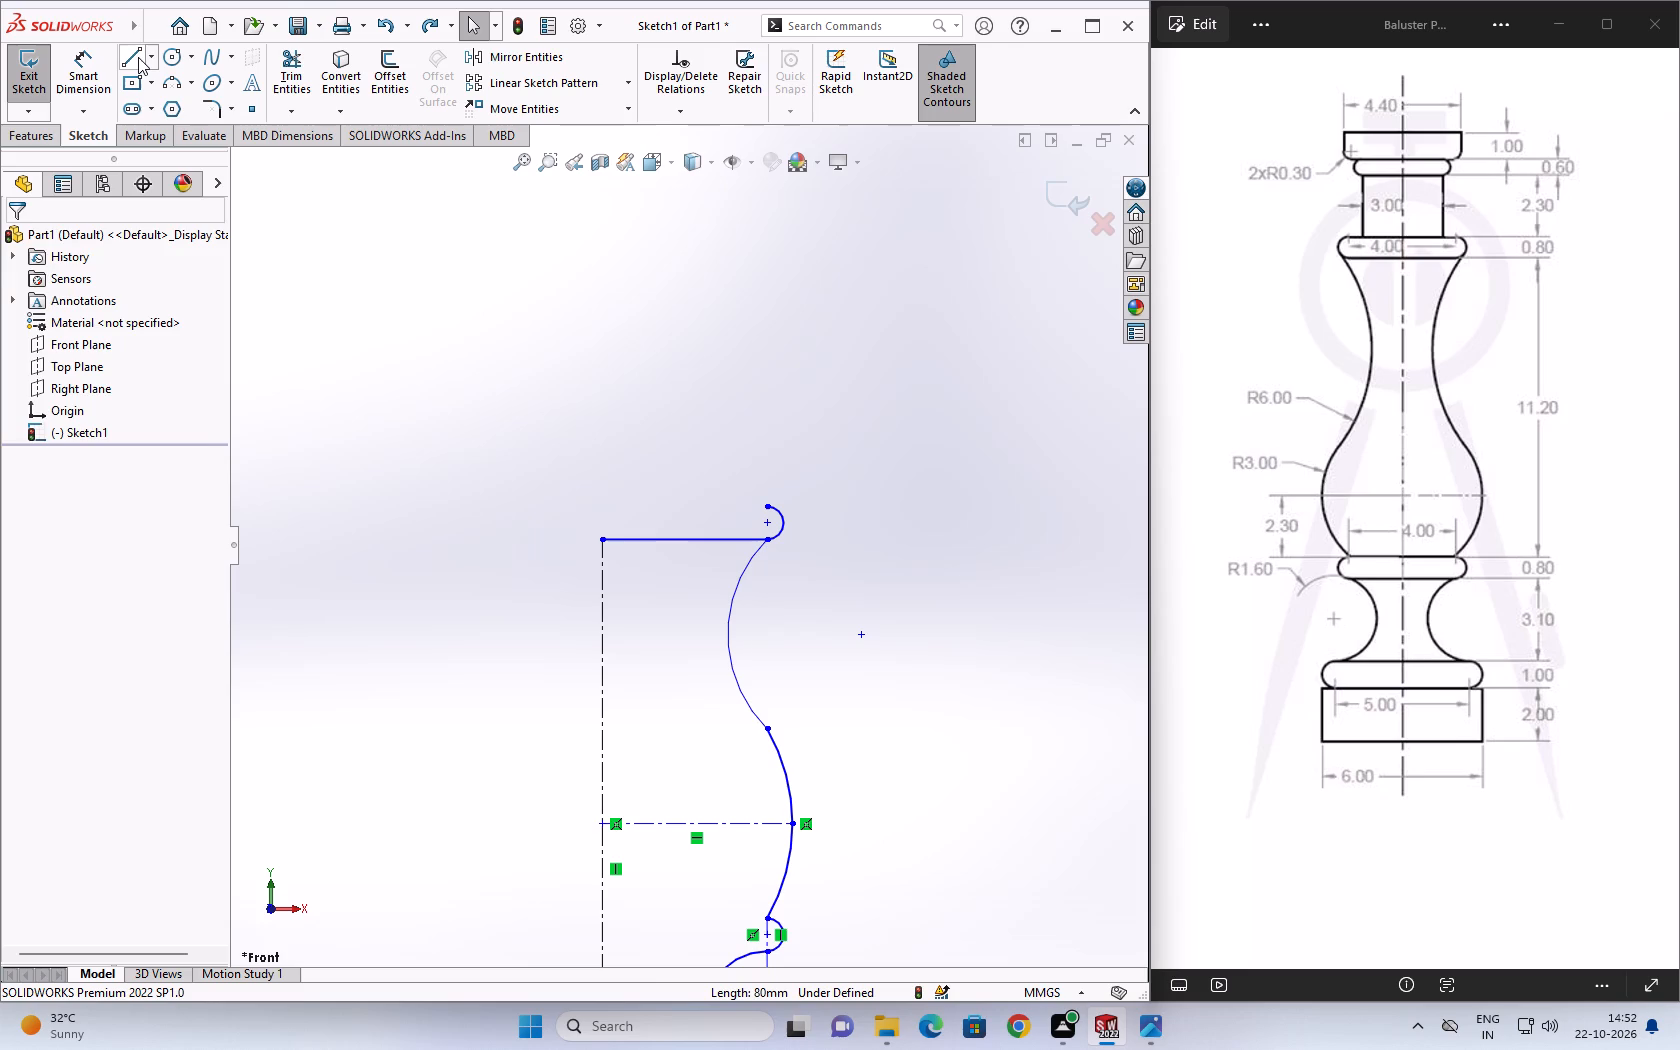
Draw a horizontal line from the upper bead arc's top end inward past the vertical centerline.
{"action": "left_click", "coordinate": [138, 57]}
{"action": "left_click", "coordinate": [767, 508]}
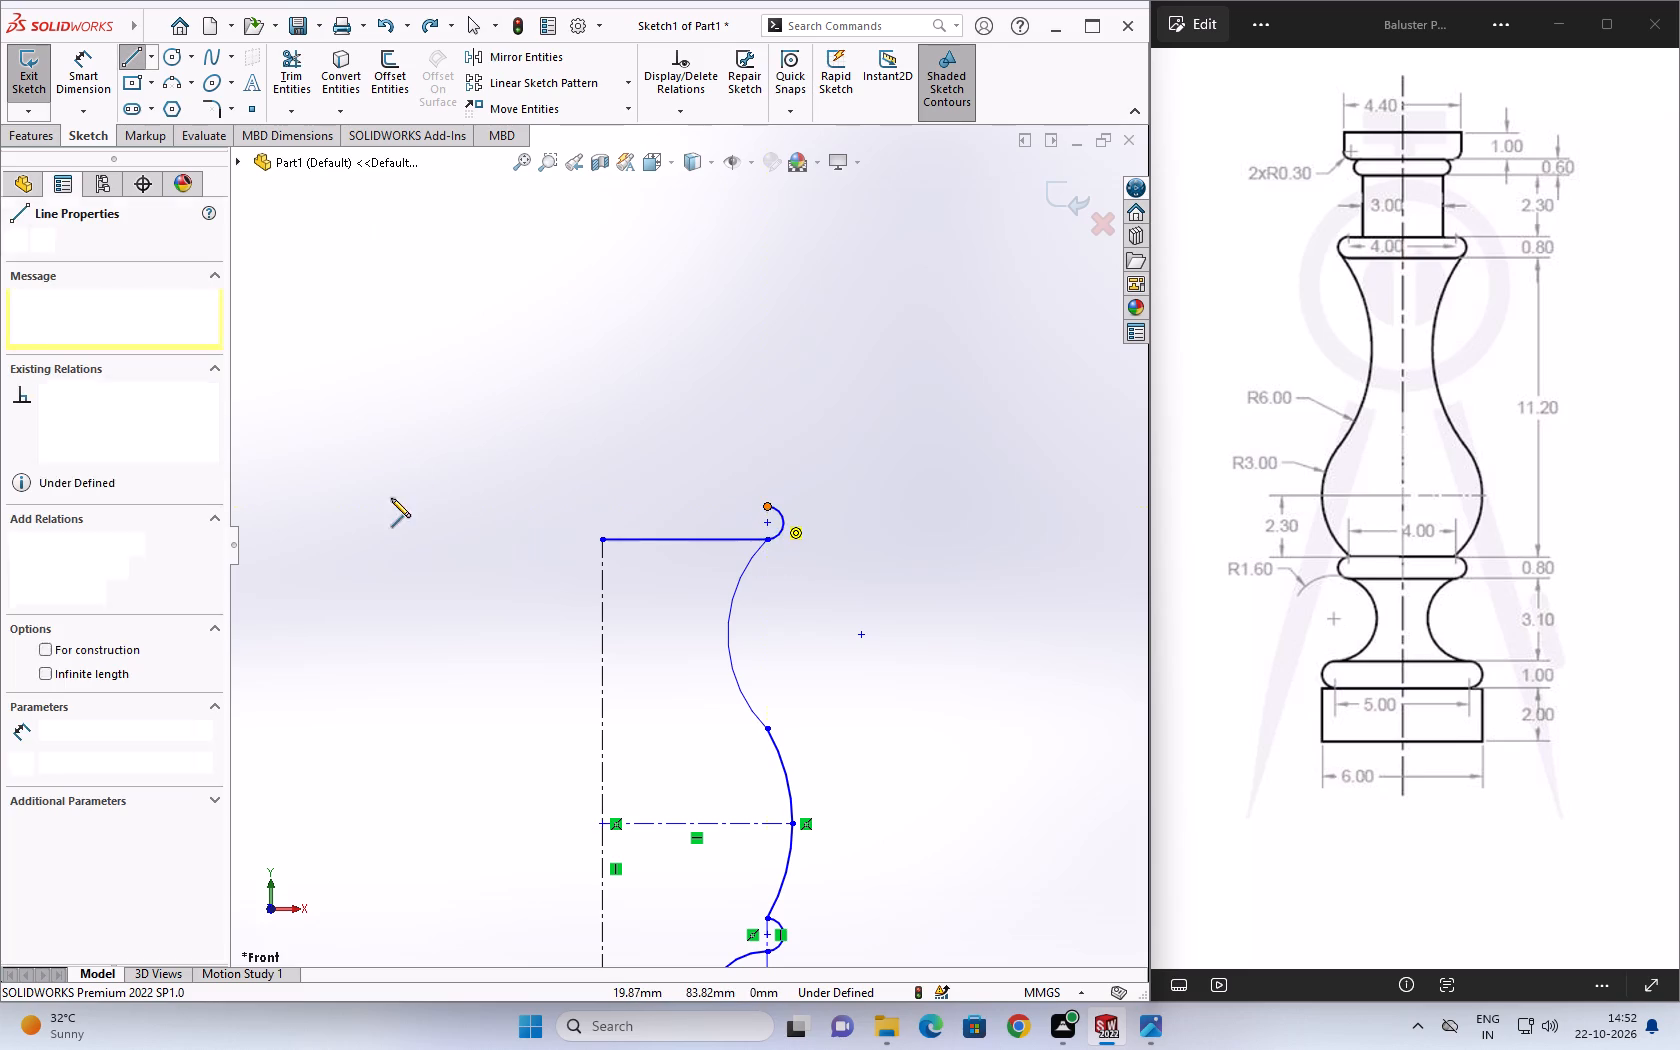
{"action": "left_click", "coordinate": [417, 510]}
{"action": "key", "text": "Escape"}
{"action": "key", "text": "Escape"}
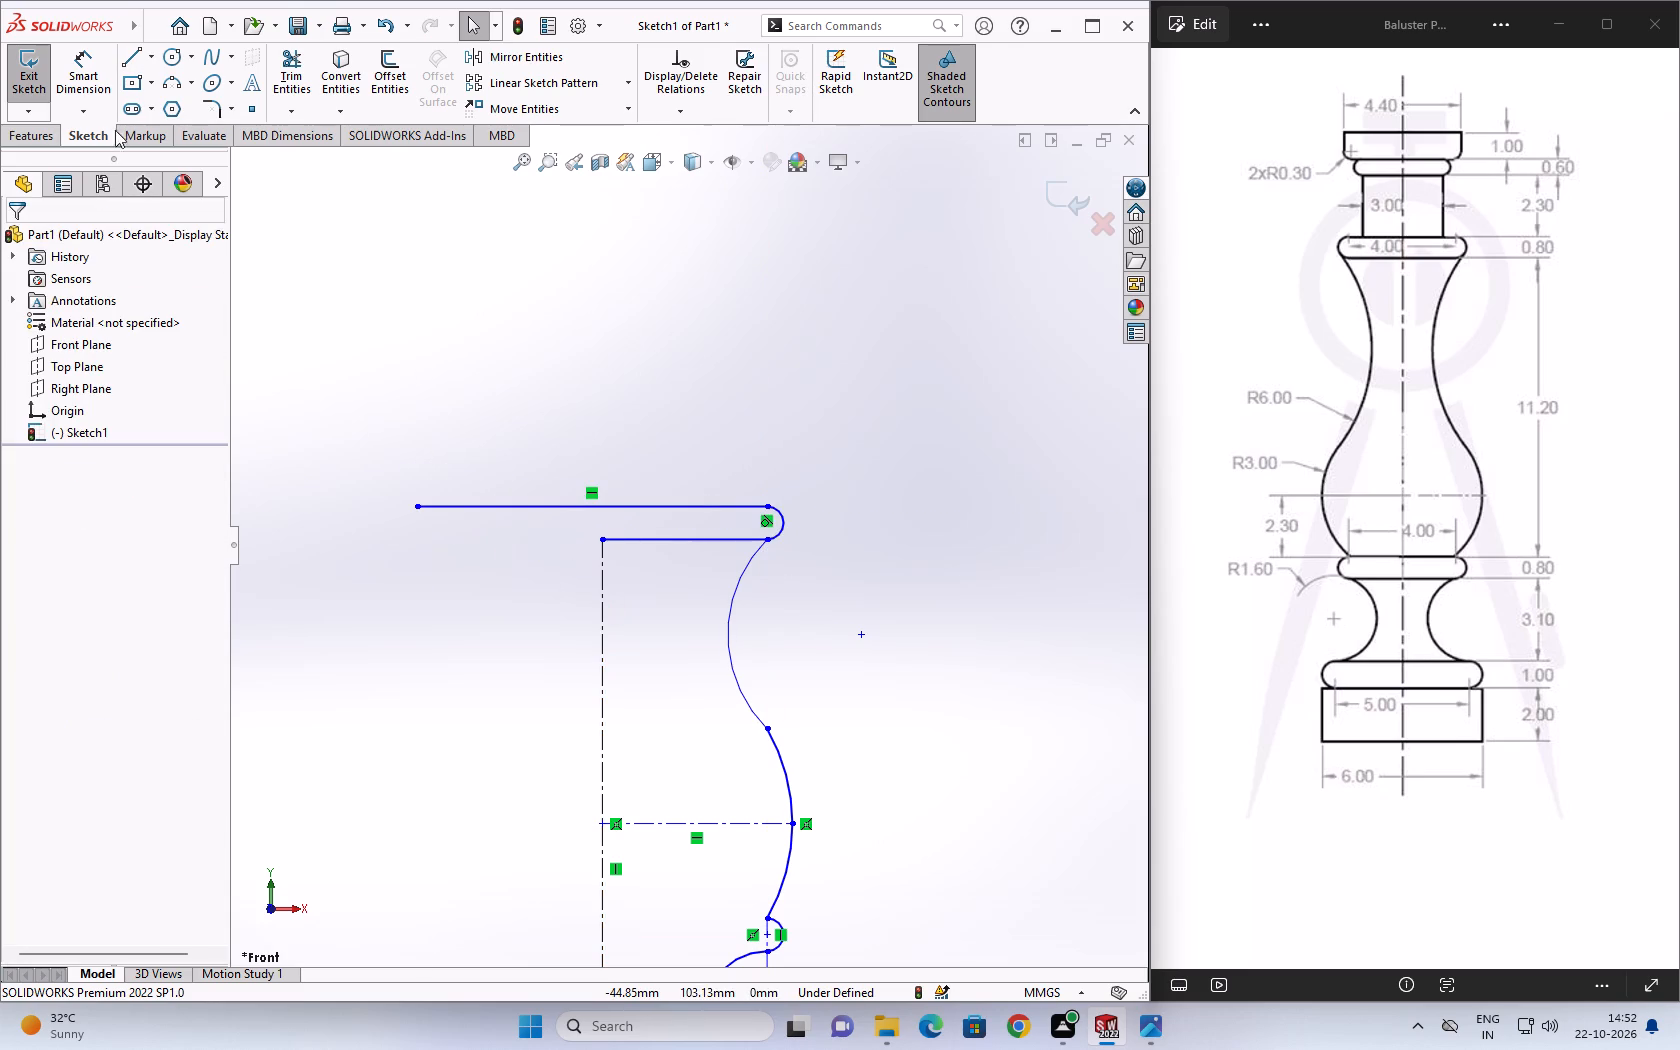
Extend the vertical centerline up to the new horizontal line above the upper bead.
{"action": "left_click", "coordinate": [296, 118]}
{"action": "left_click", "coordinate": [307, 171]}
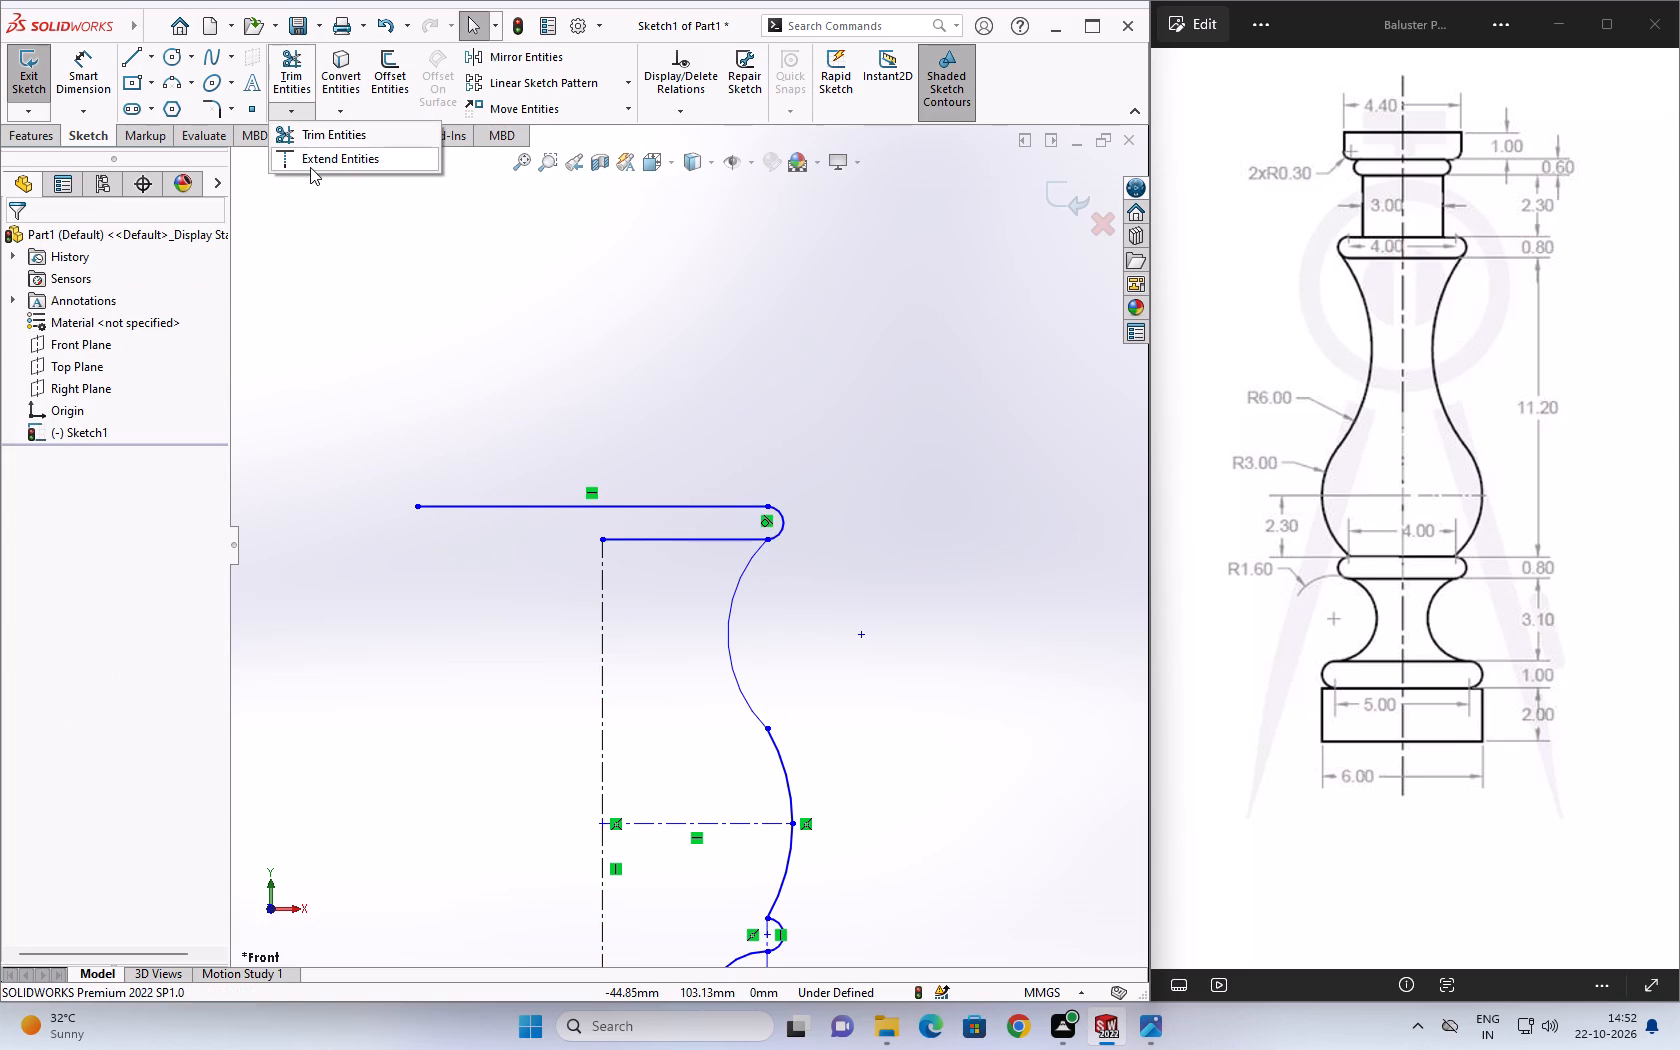
{"action": "left_click", "coordinate": [310, 167]}
{"action": "left_click", "coordinate": [641, 605]}
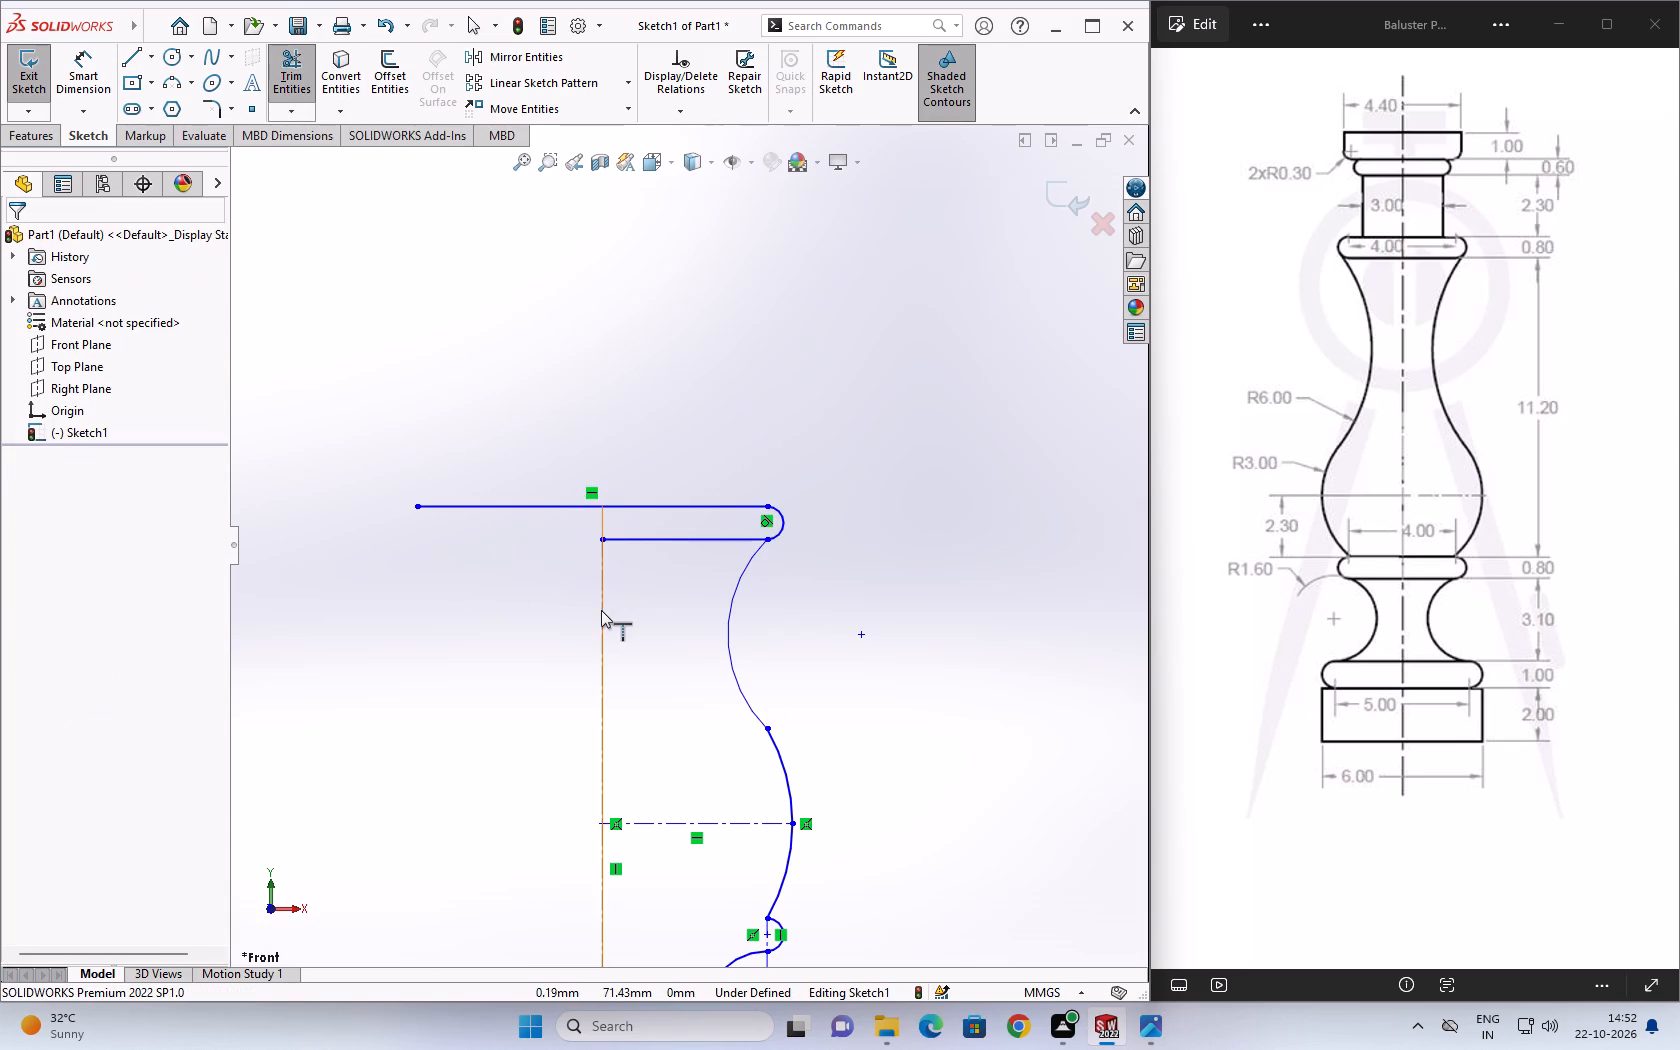
{"action": "left_click", "coordinate": [601, 610]}
{"action": "key", "text": "Escape"}
{"action": "key", "text": "Escape"}
Trim the new horizontal line's part beyond the vertical centerline and remove the horizontal line beneath the upper bead.
{"action": "left_click", "coordinate": [294, 74]}
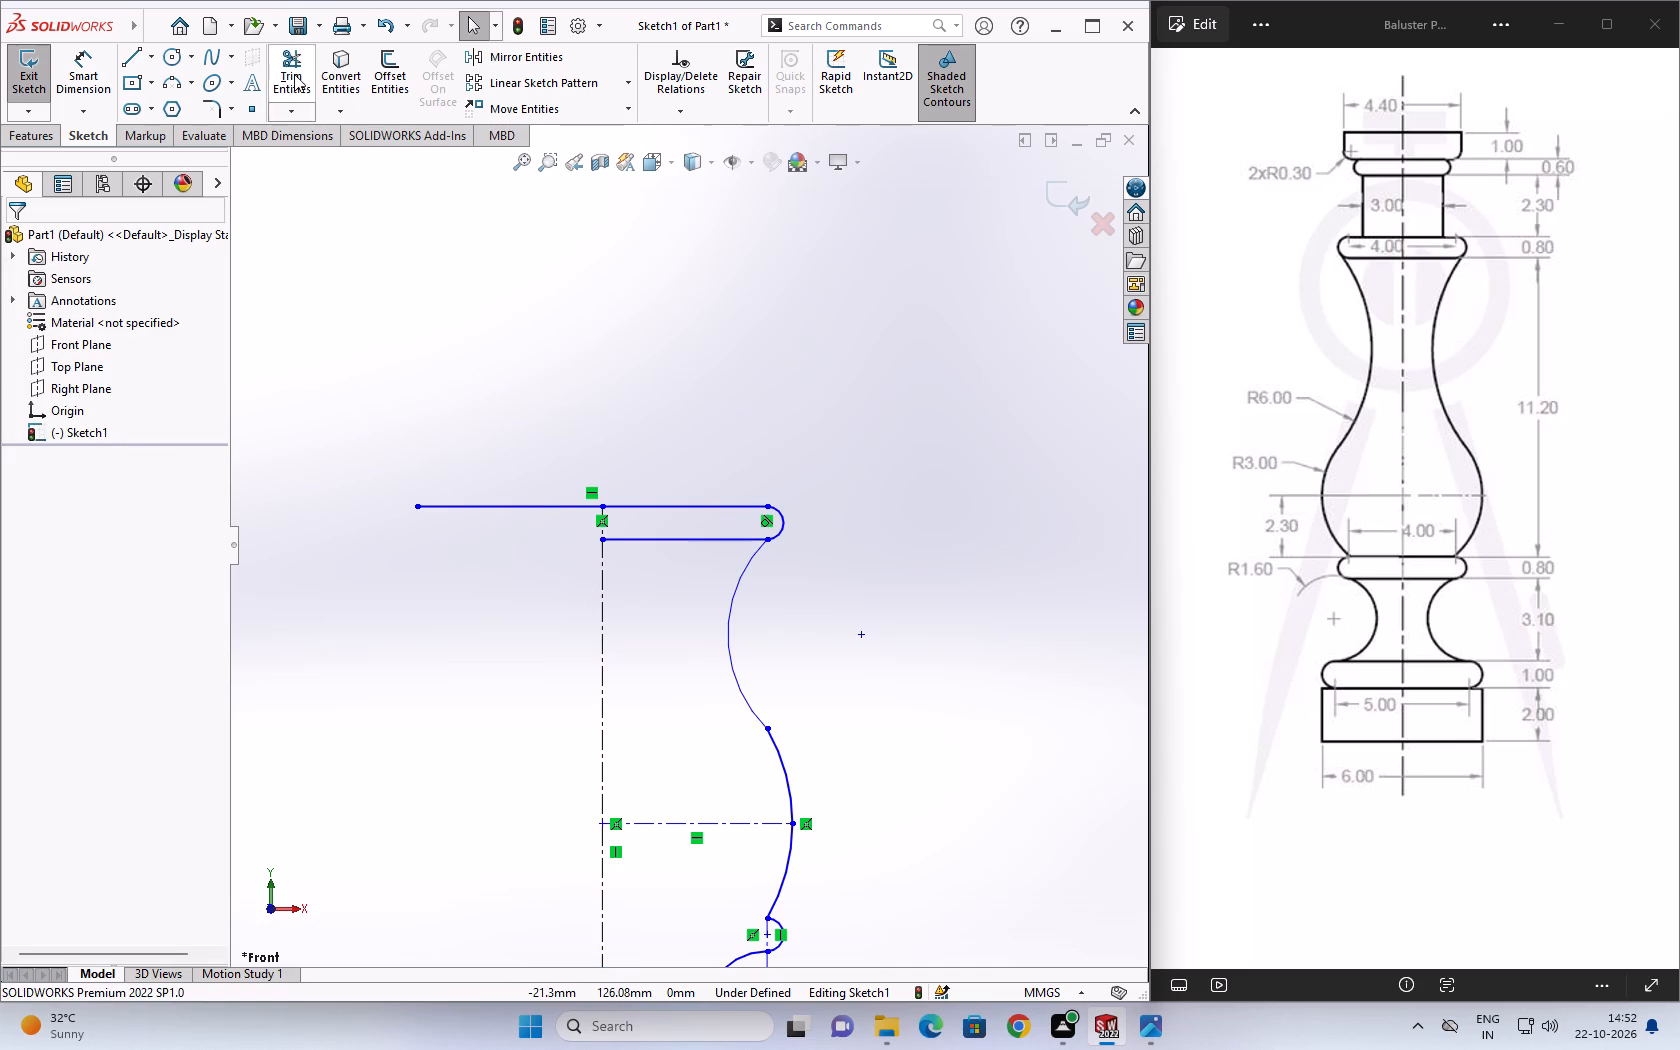
{"action": "left_click", "coordinate": [526, 508]}
{"action": "left_click", "coordinate": [626, 538]}
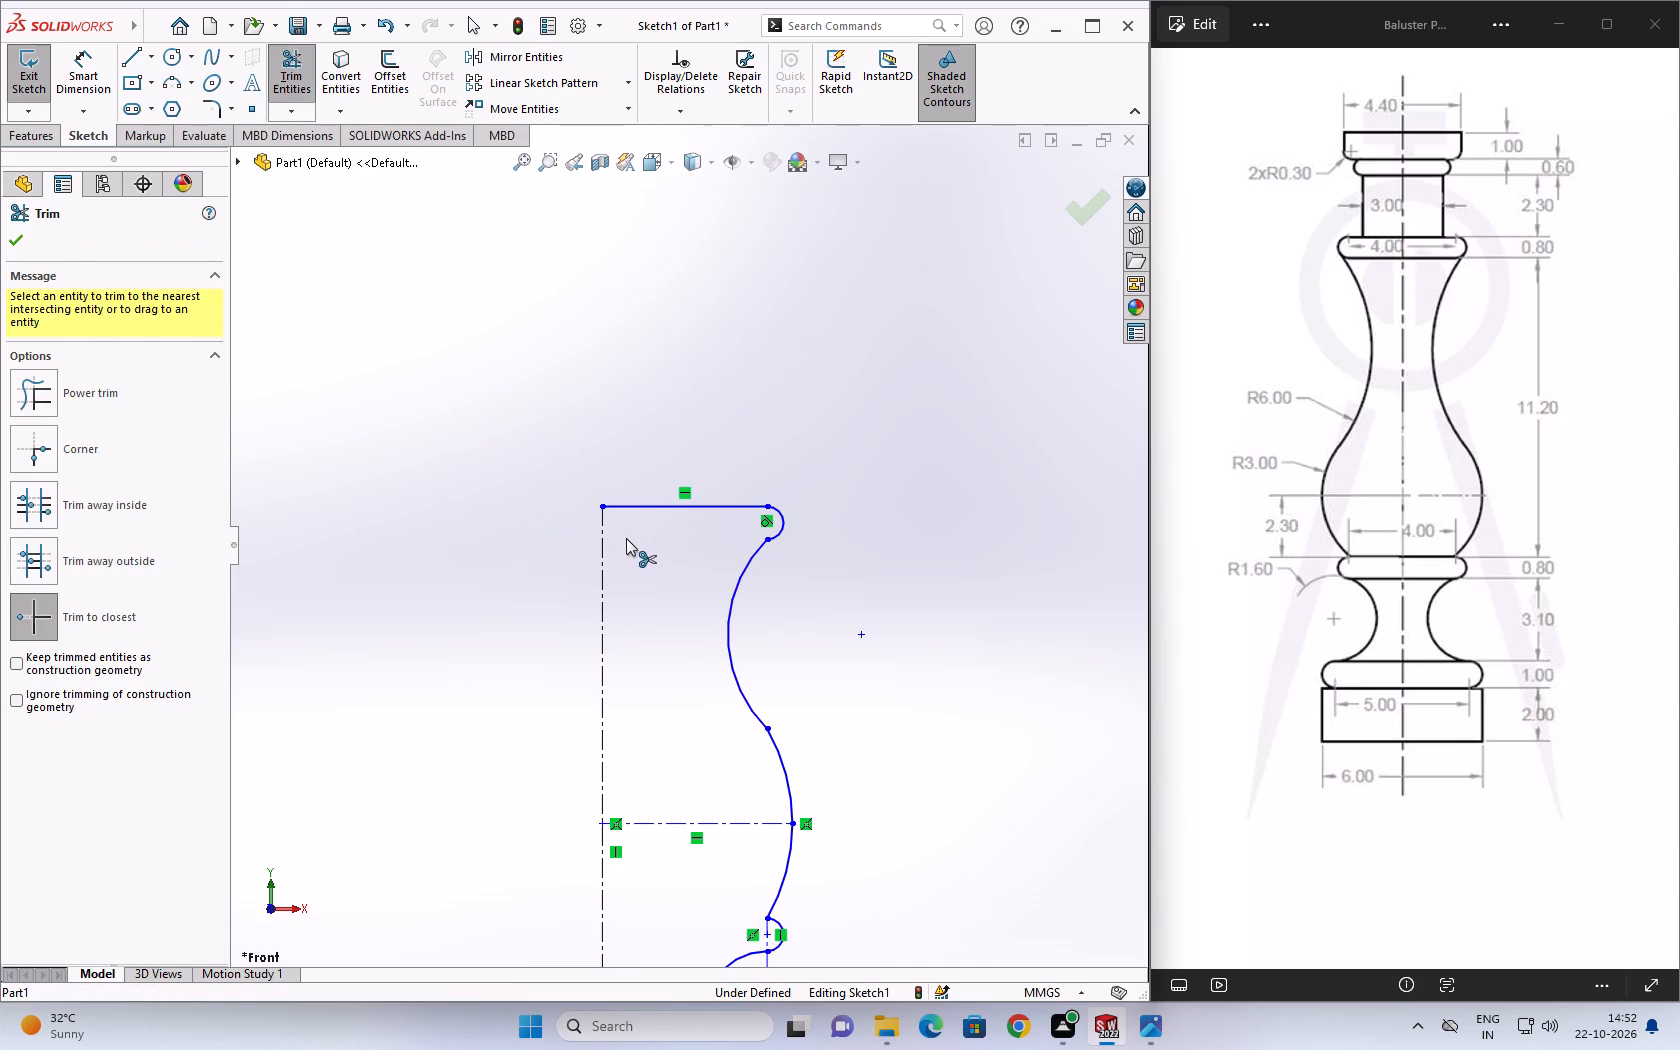
{"action": "key", "text": "Escape"}
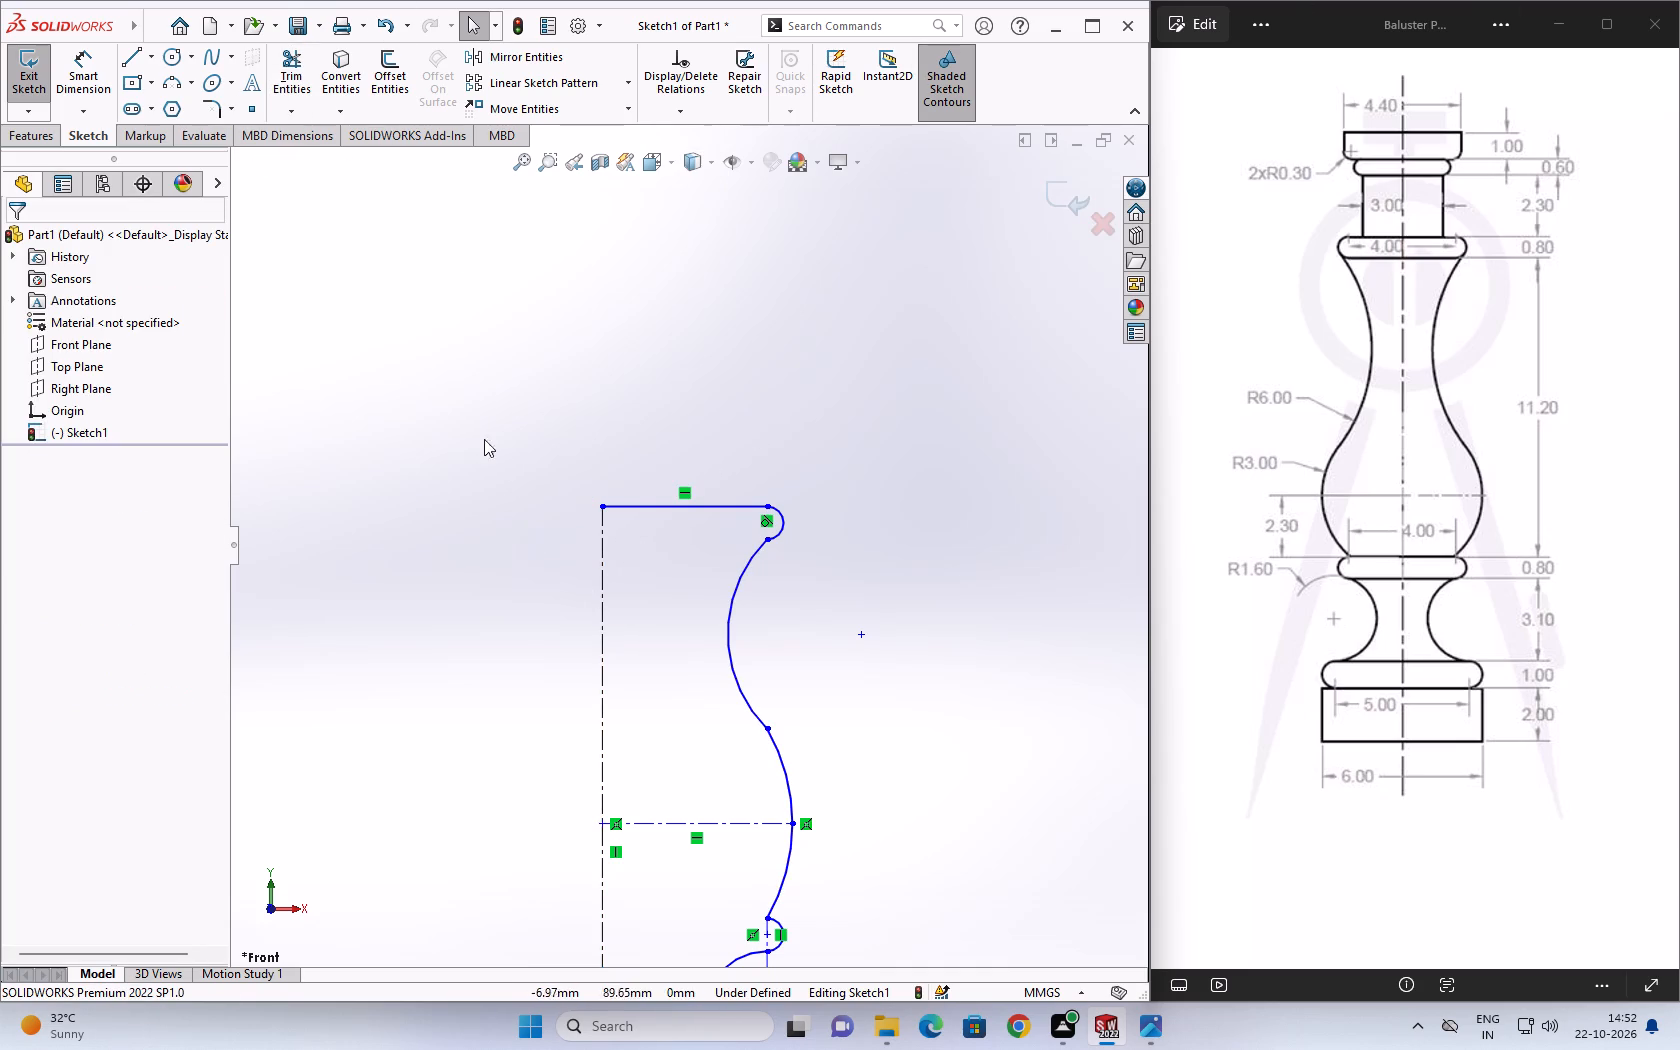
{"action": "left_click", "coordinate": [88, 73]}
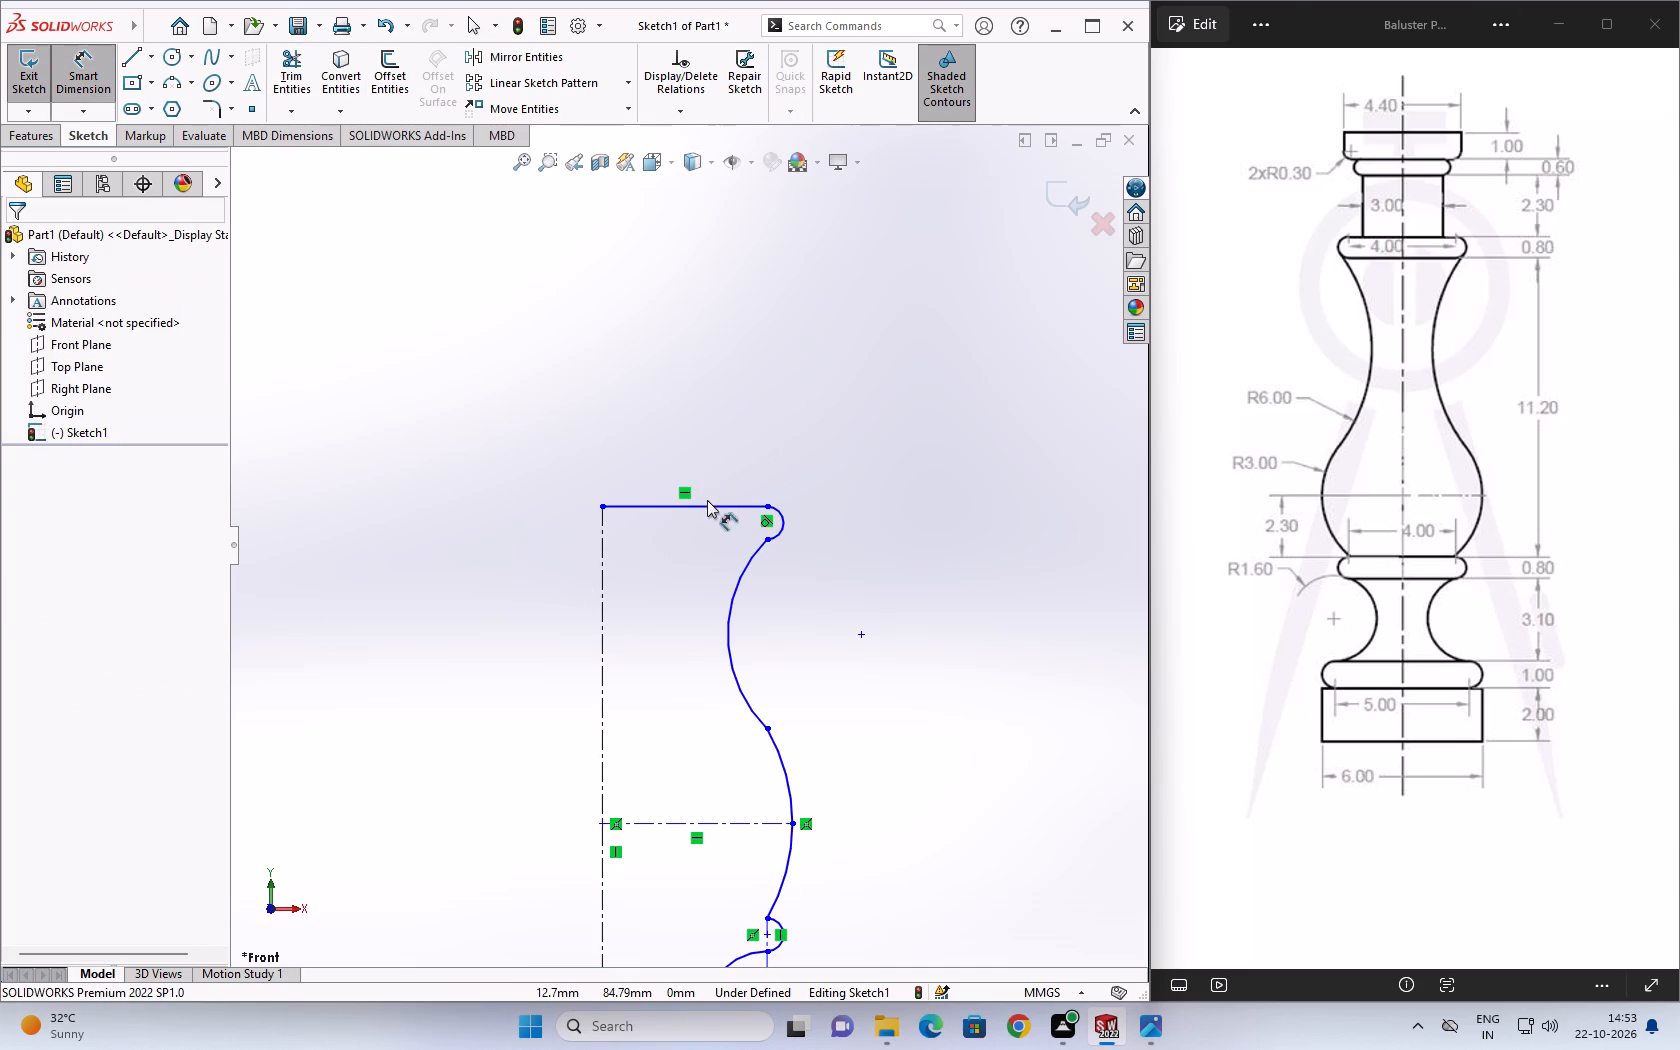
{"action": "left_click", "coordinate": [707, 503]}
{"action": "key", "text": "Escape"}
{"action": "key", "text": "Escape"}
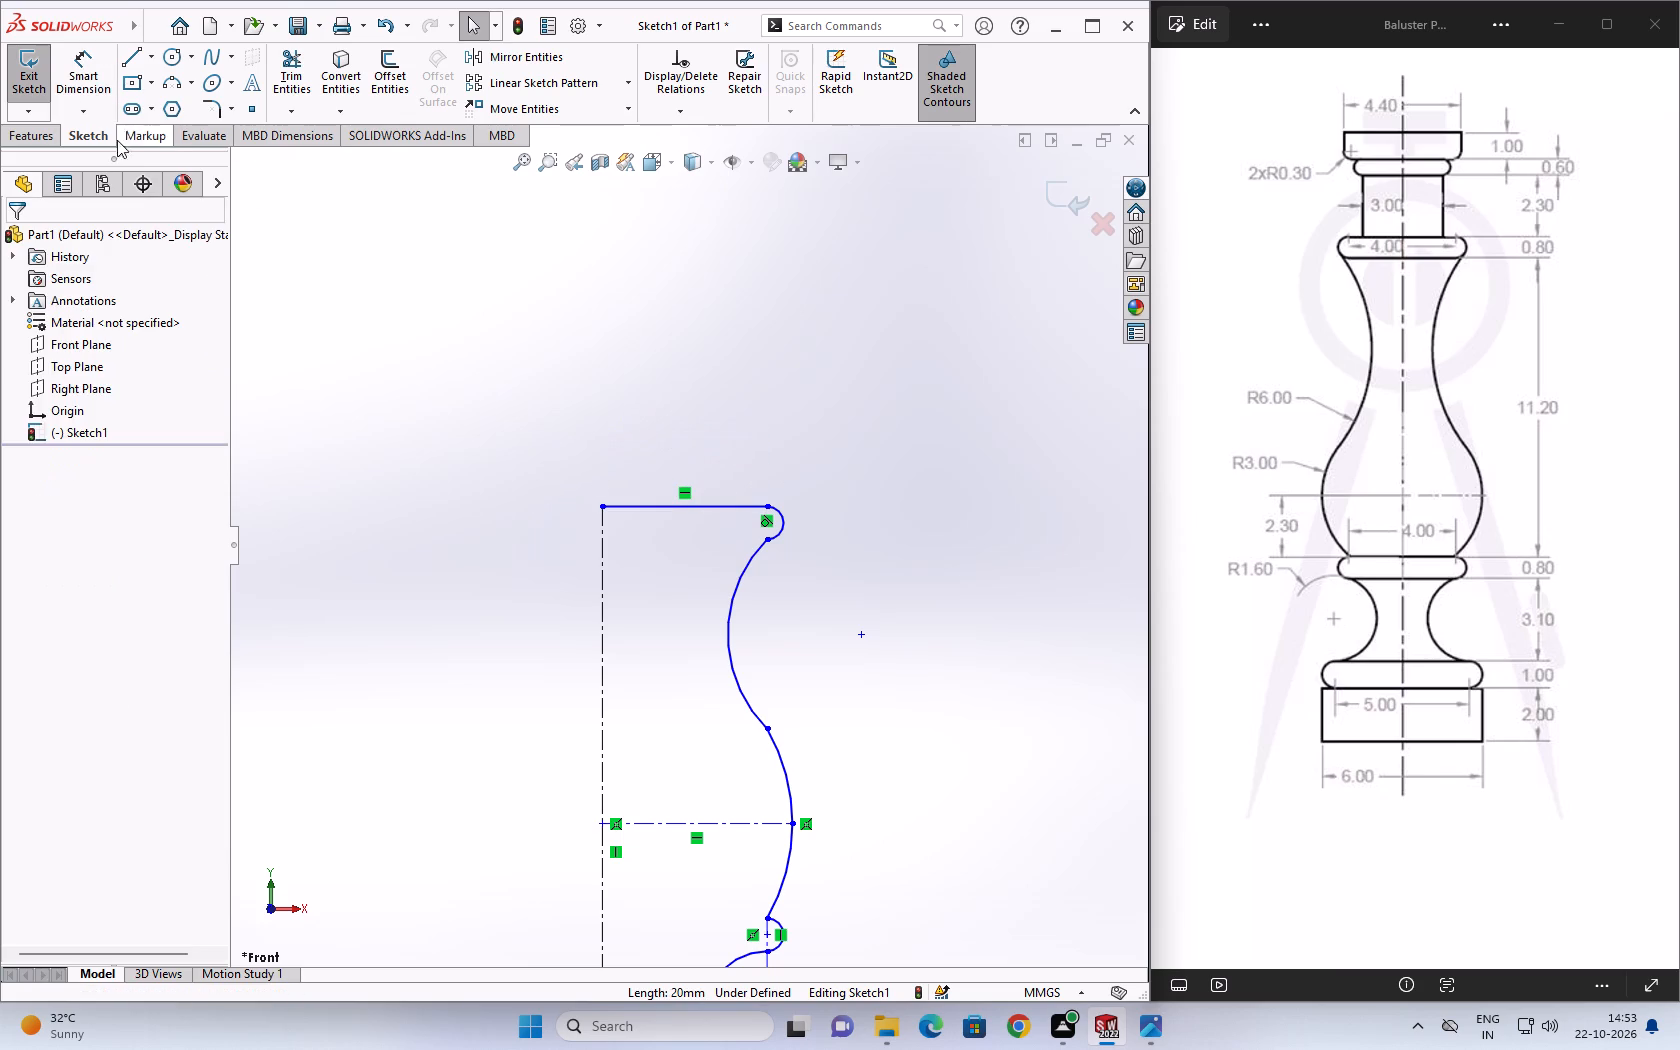
Draw a horizontal centerline about 10.8 mm long from the vertical centerline's upper end outward along the top profile line.
{"action": "left_click", "coordinate": [146, 64]}
{"action": "left_click", "coordinate": [134, 112]}
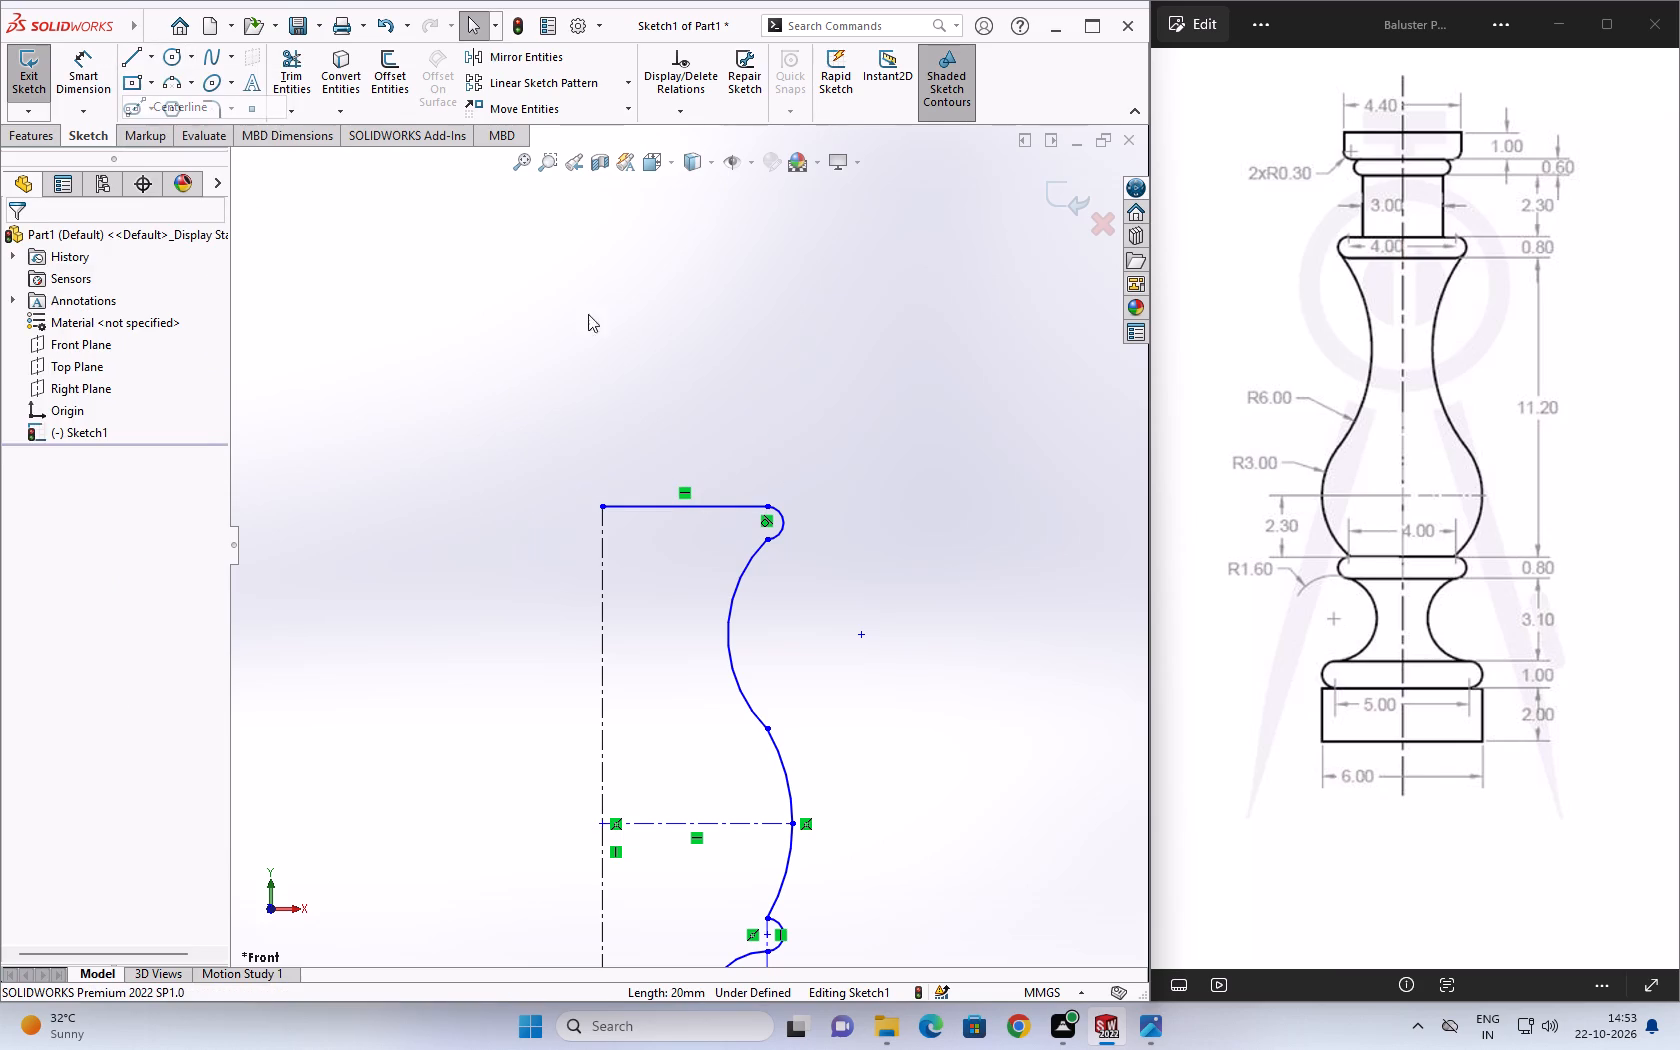
{"action": "left_click", "coordinate": [605, 508]}
{"action": "left_click", "coordinate": [691, 508]}
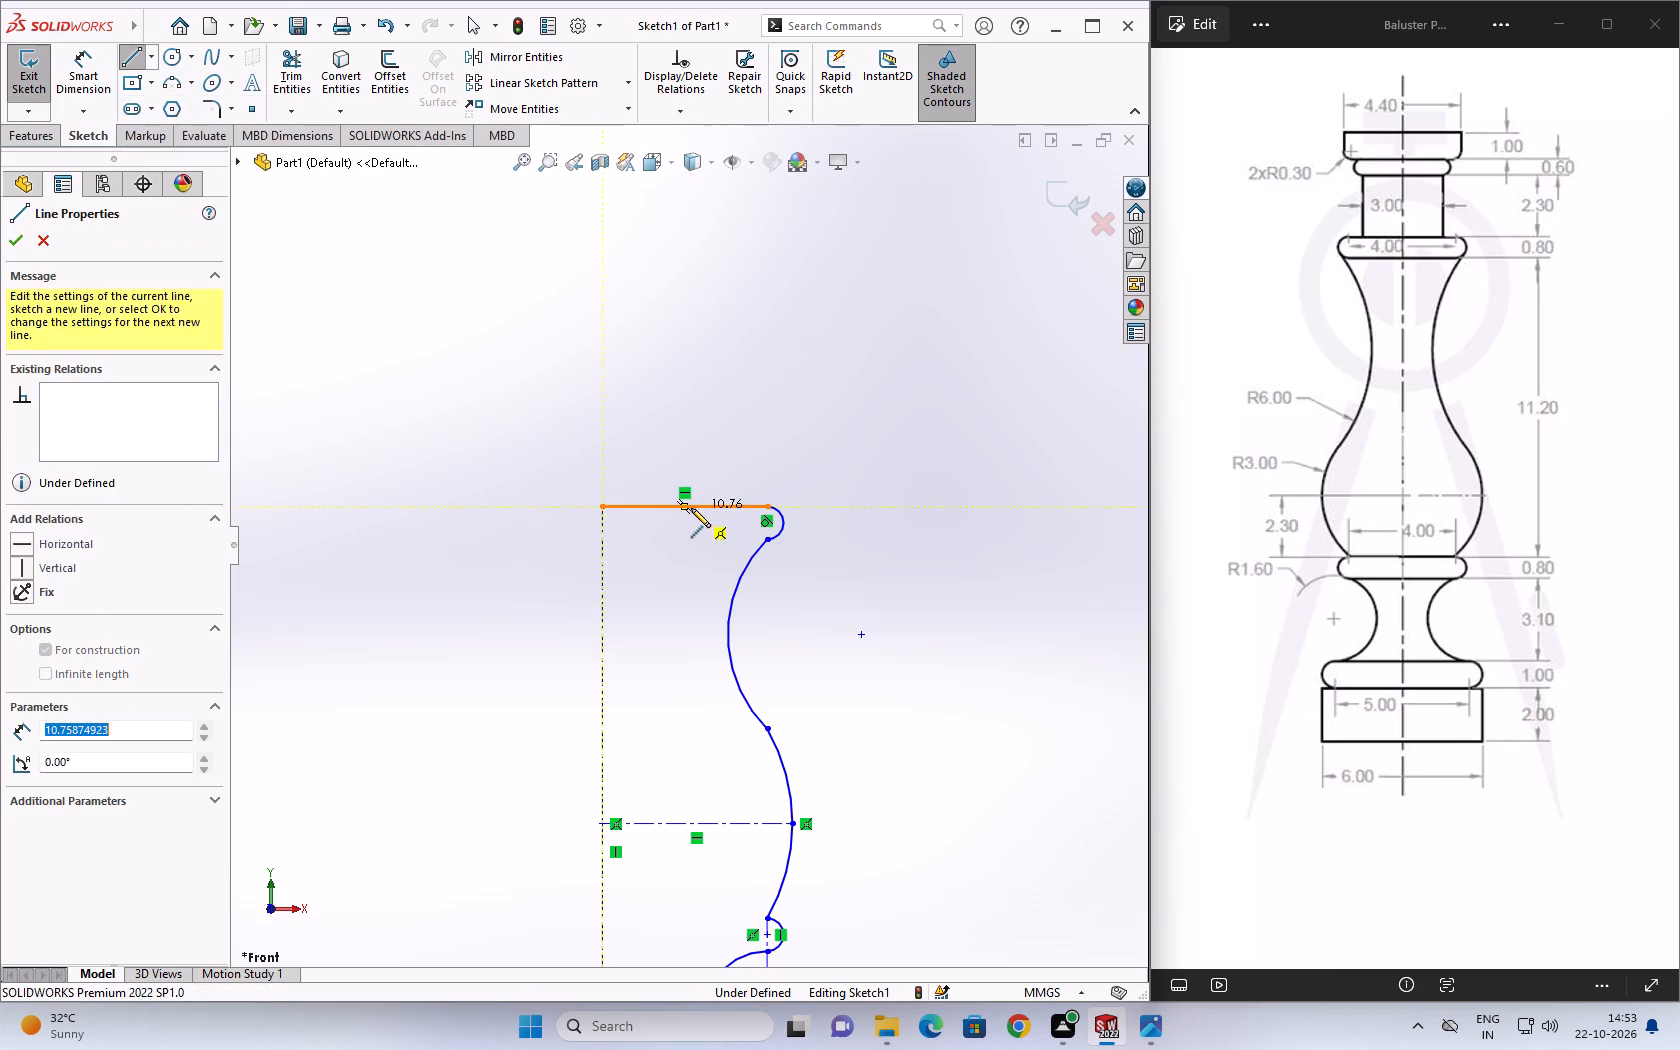
{"action": "key", "text": "Escape"}
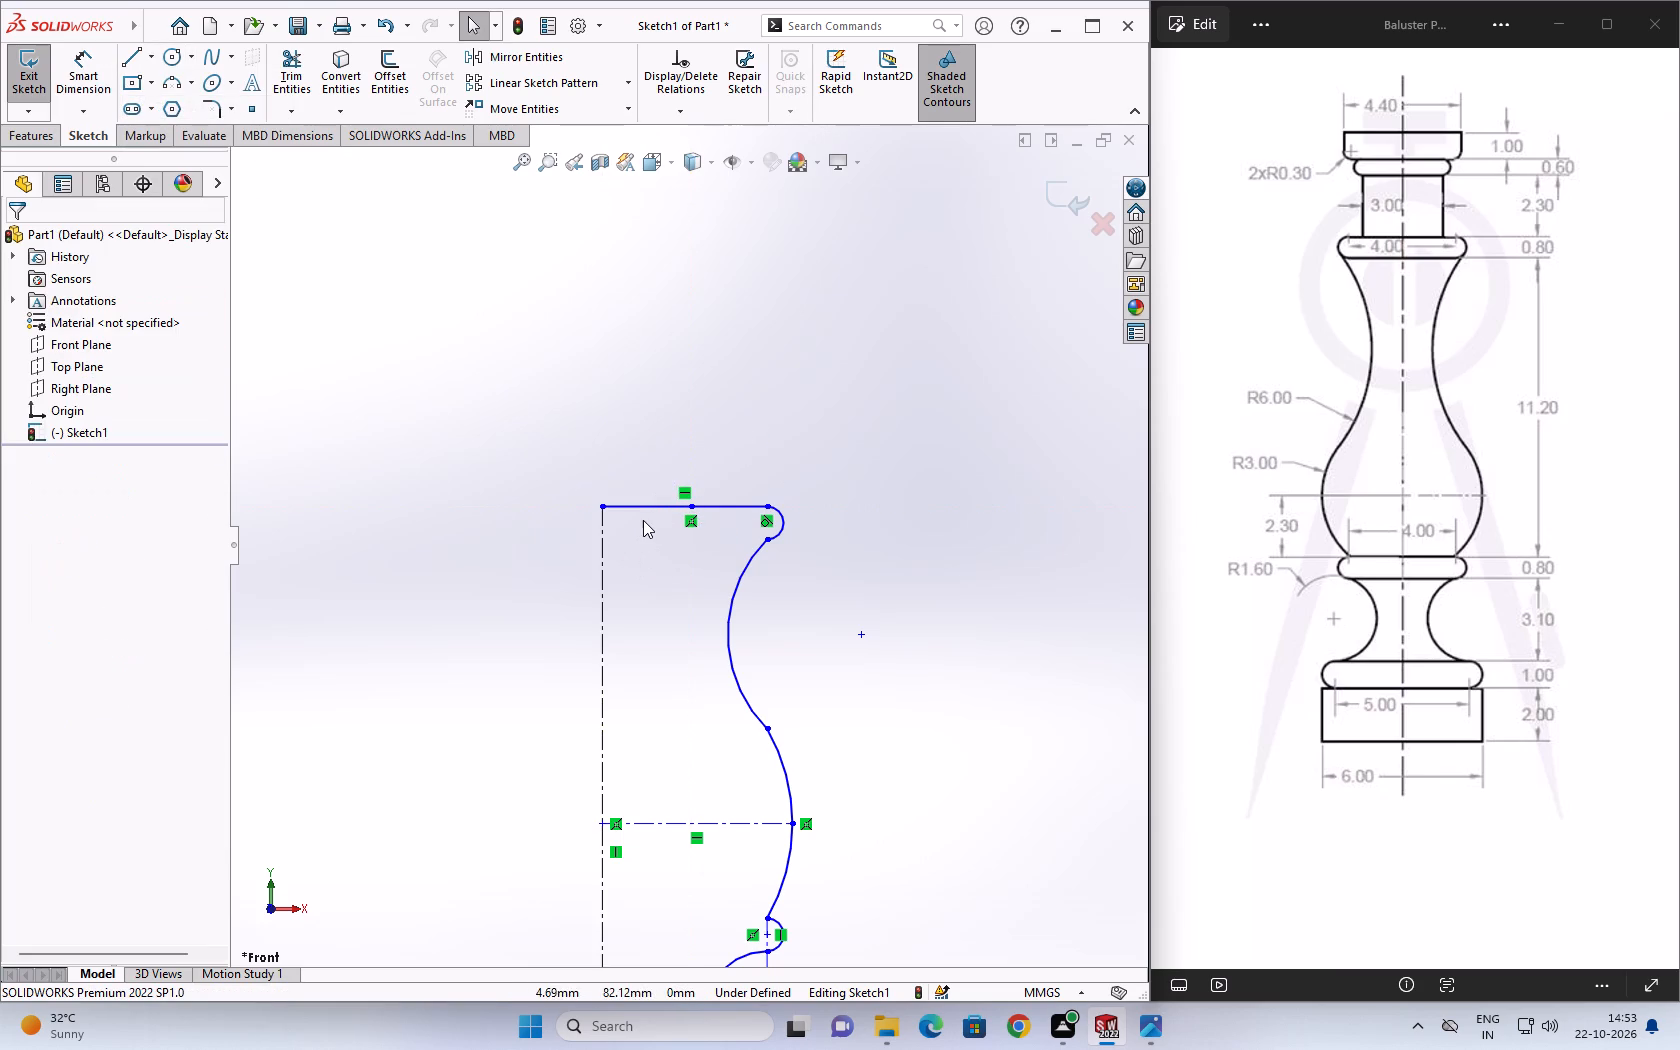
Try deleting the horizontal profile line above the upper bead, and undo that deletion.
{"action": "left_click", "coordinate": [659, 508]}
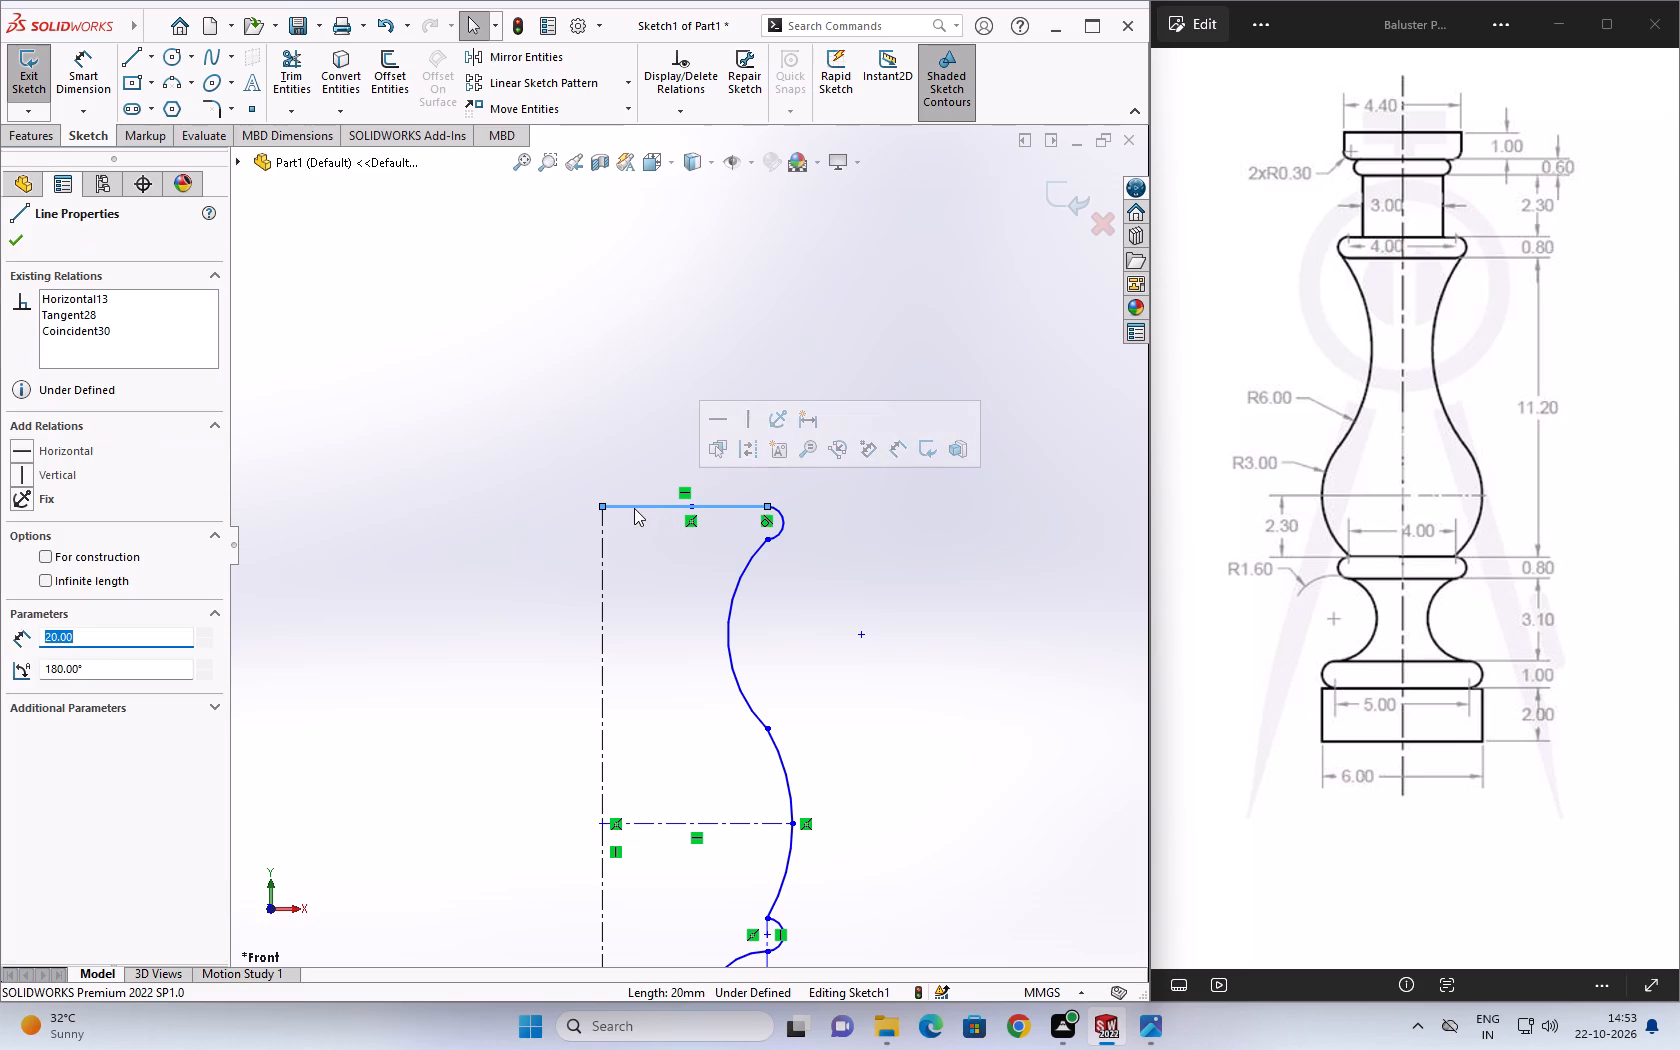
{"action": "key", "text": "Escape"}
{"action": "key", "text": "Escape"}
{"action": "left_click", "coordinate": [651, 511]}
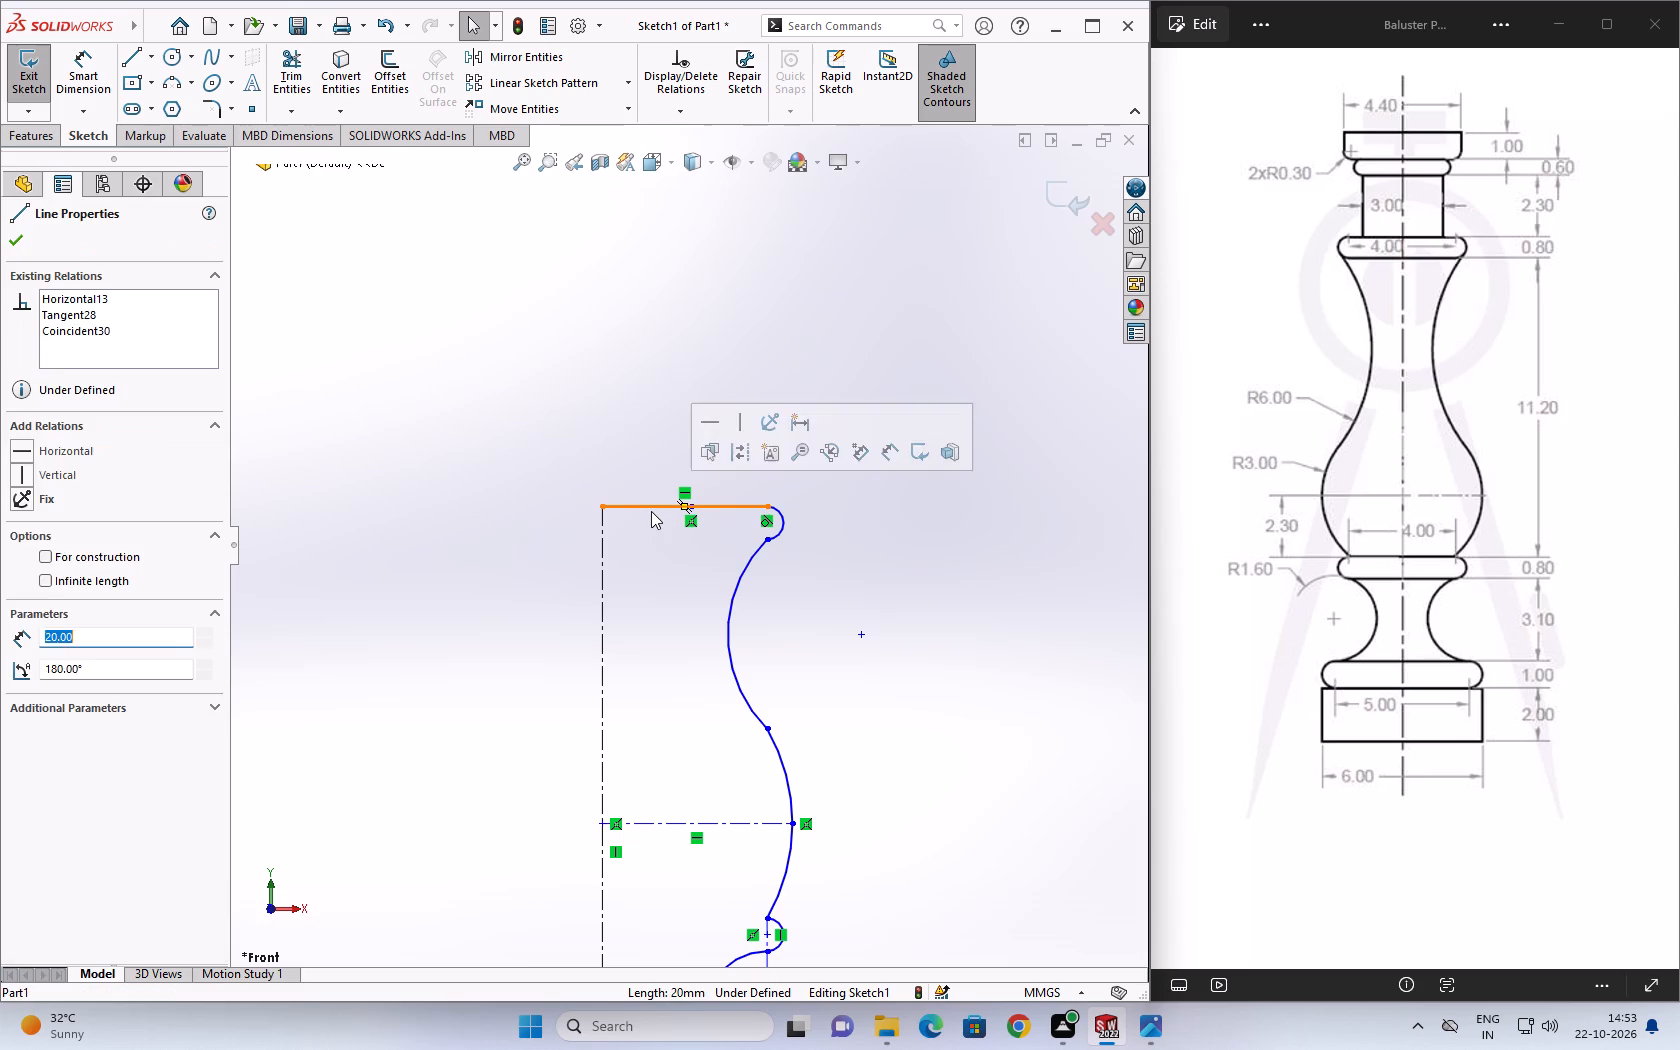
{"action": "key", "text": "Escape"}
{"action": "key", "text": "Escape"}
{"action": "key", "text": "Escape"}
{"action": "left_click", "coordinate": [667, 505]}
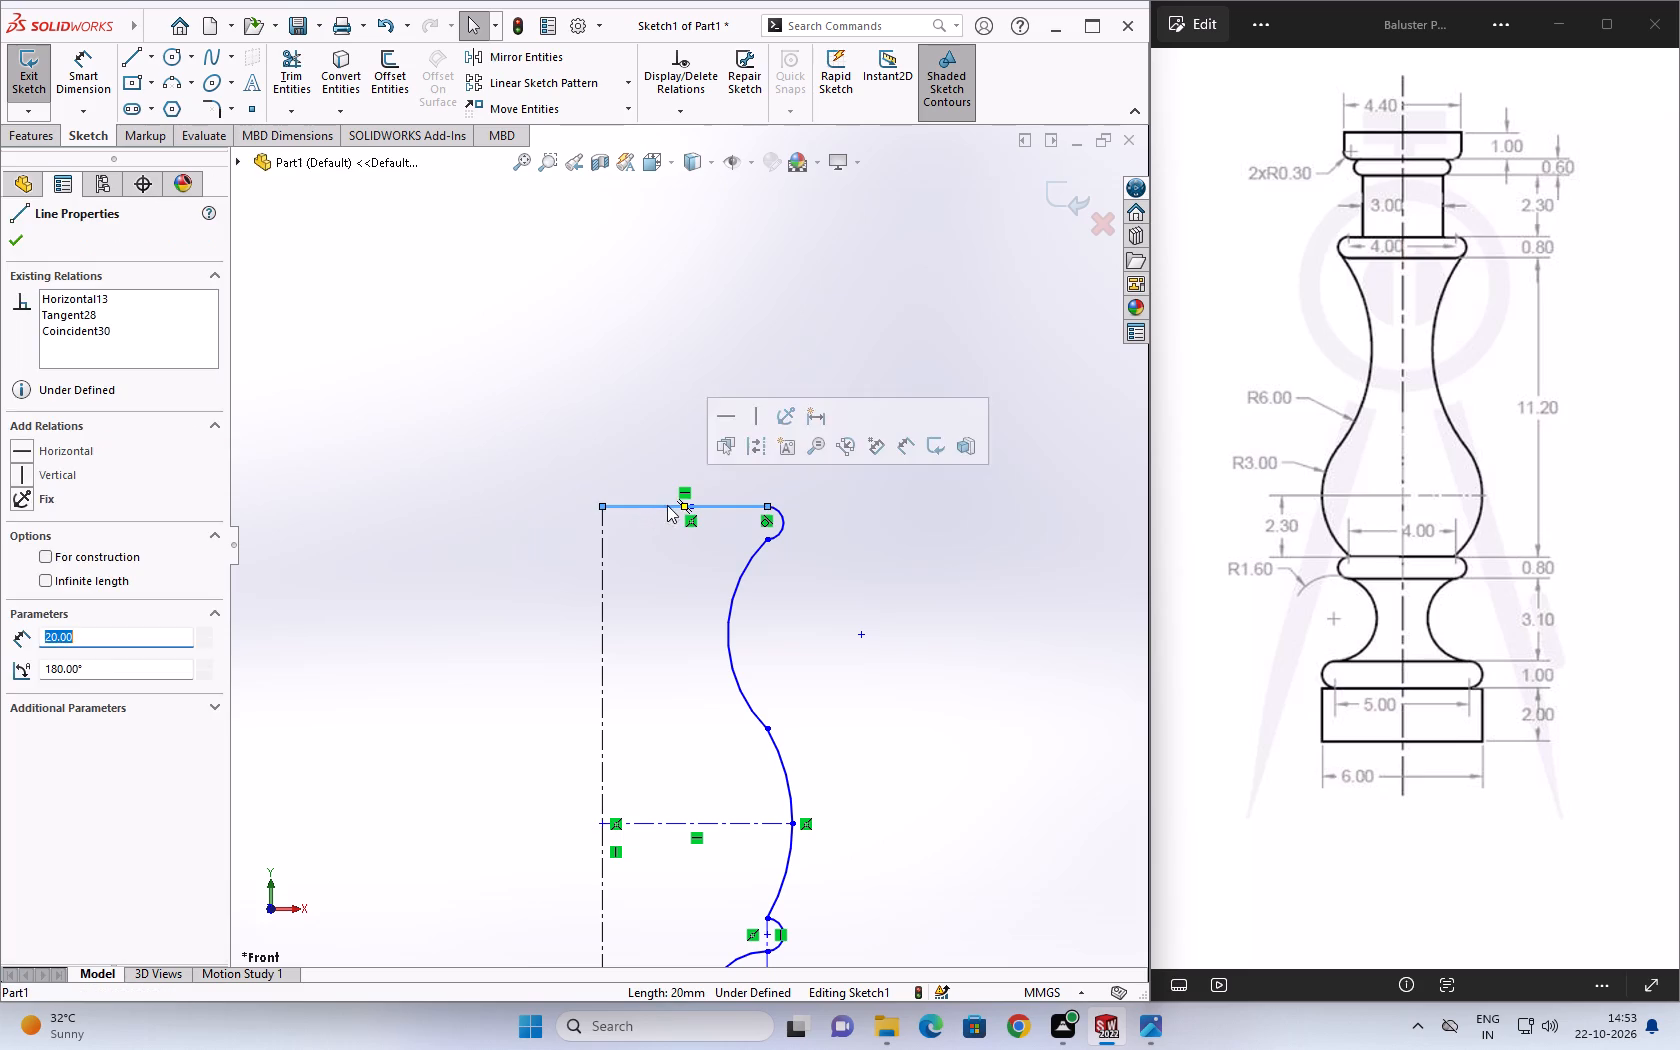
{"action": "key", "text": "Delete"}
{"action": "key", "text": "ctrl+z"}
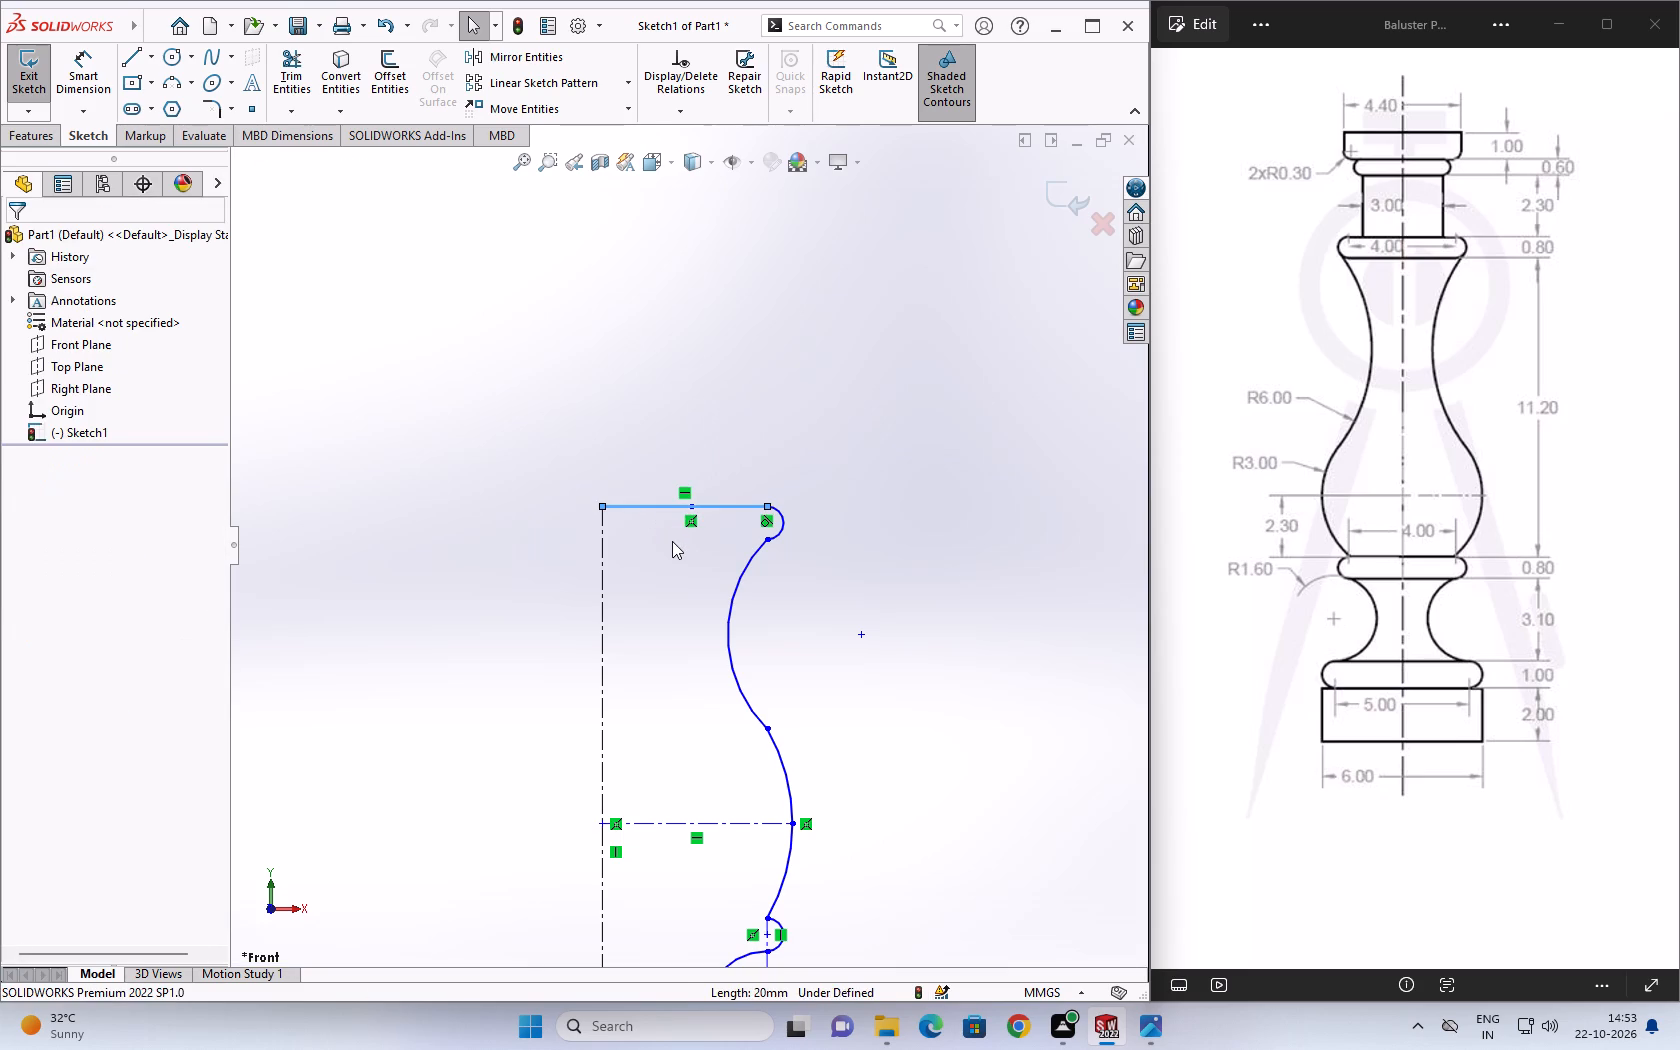
Undo the horizontal centerline drawn along the profile line above the upper bead.
{"action": "key", "text": "ctrl+z"}
{"action": "key", "text": "Escape"}
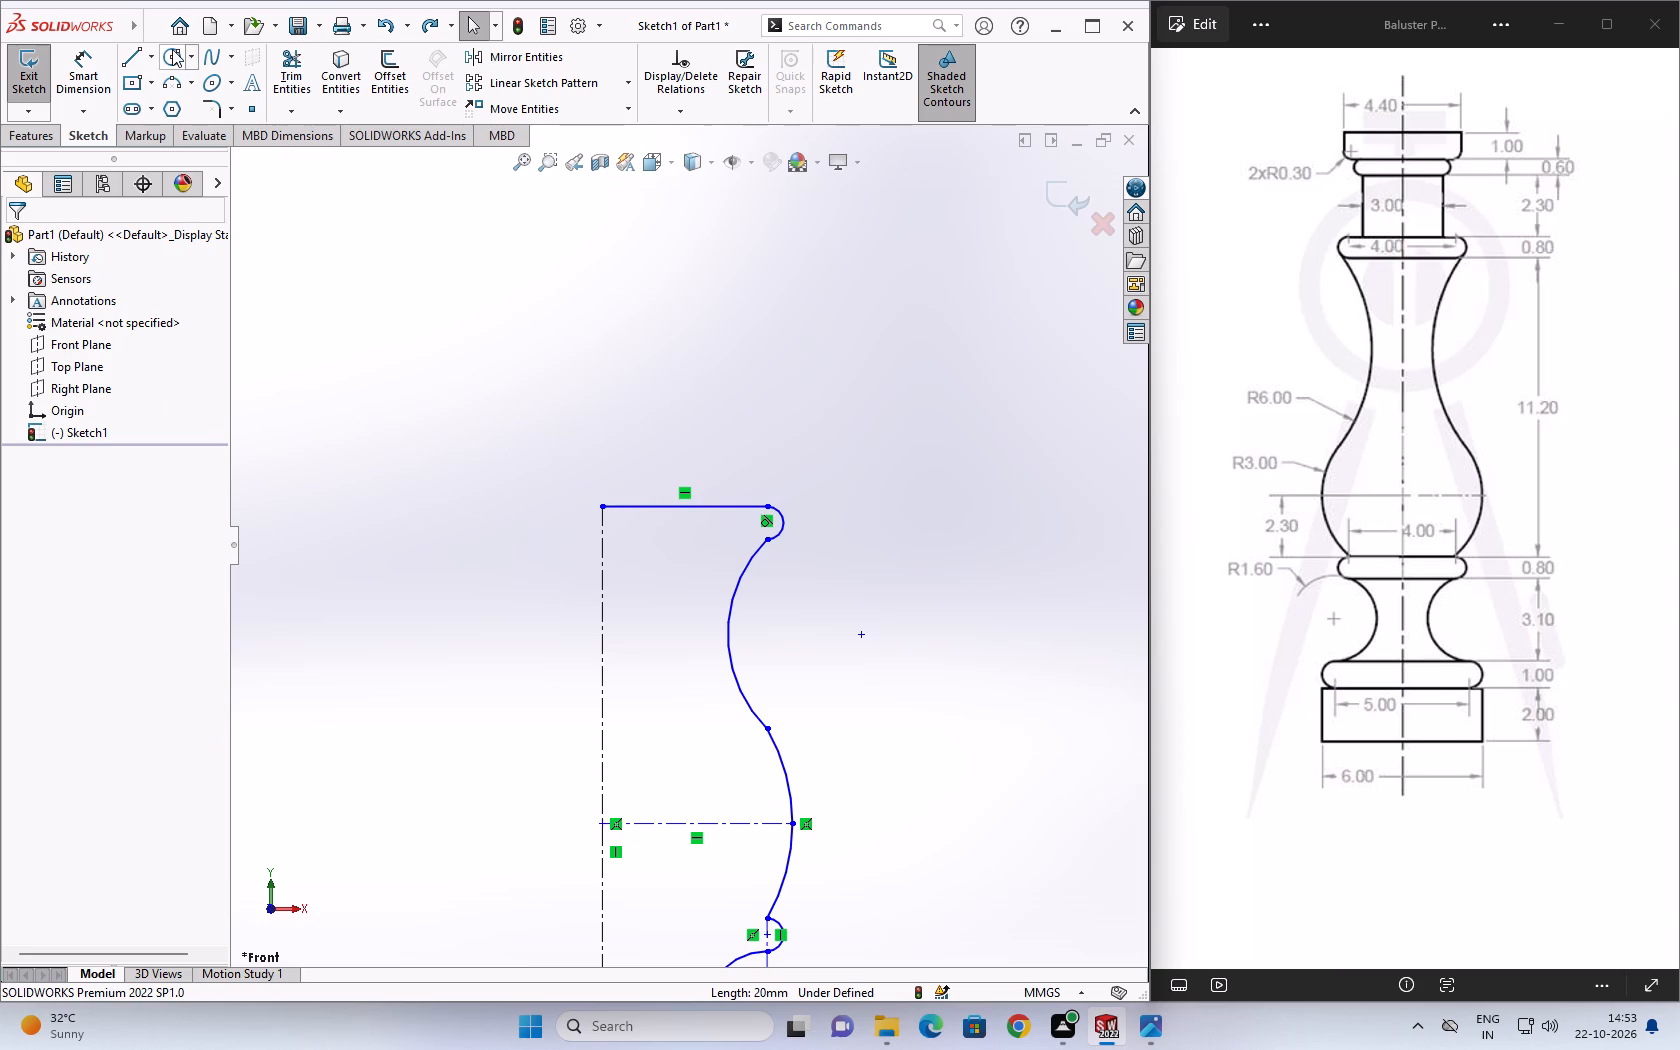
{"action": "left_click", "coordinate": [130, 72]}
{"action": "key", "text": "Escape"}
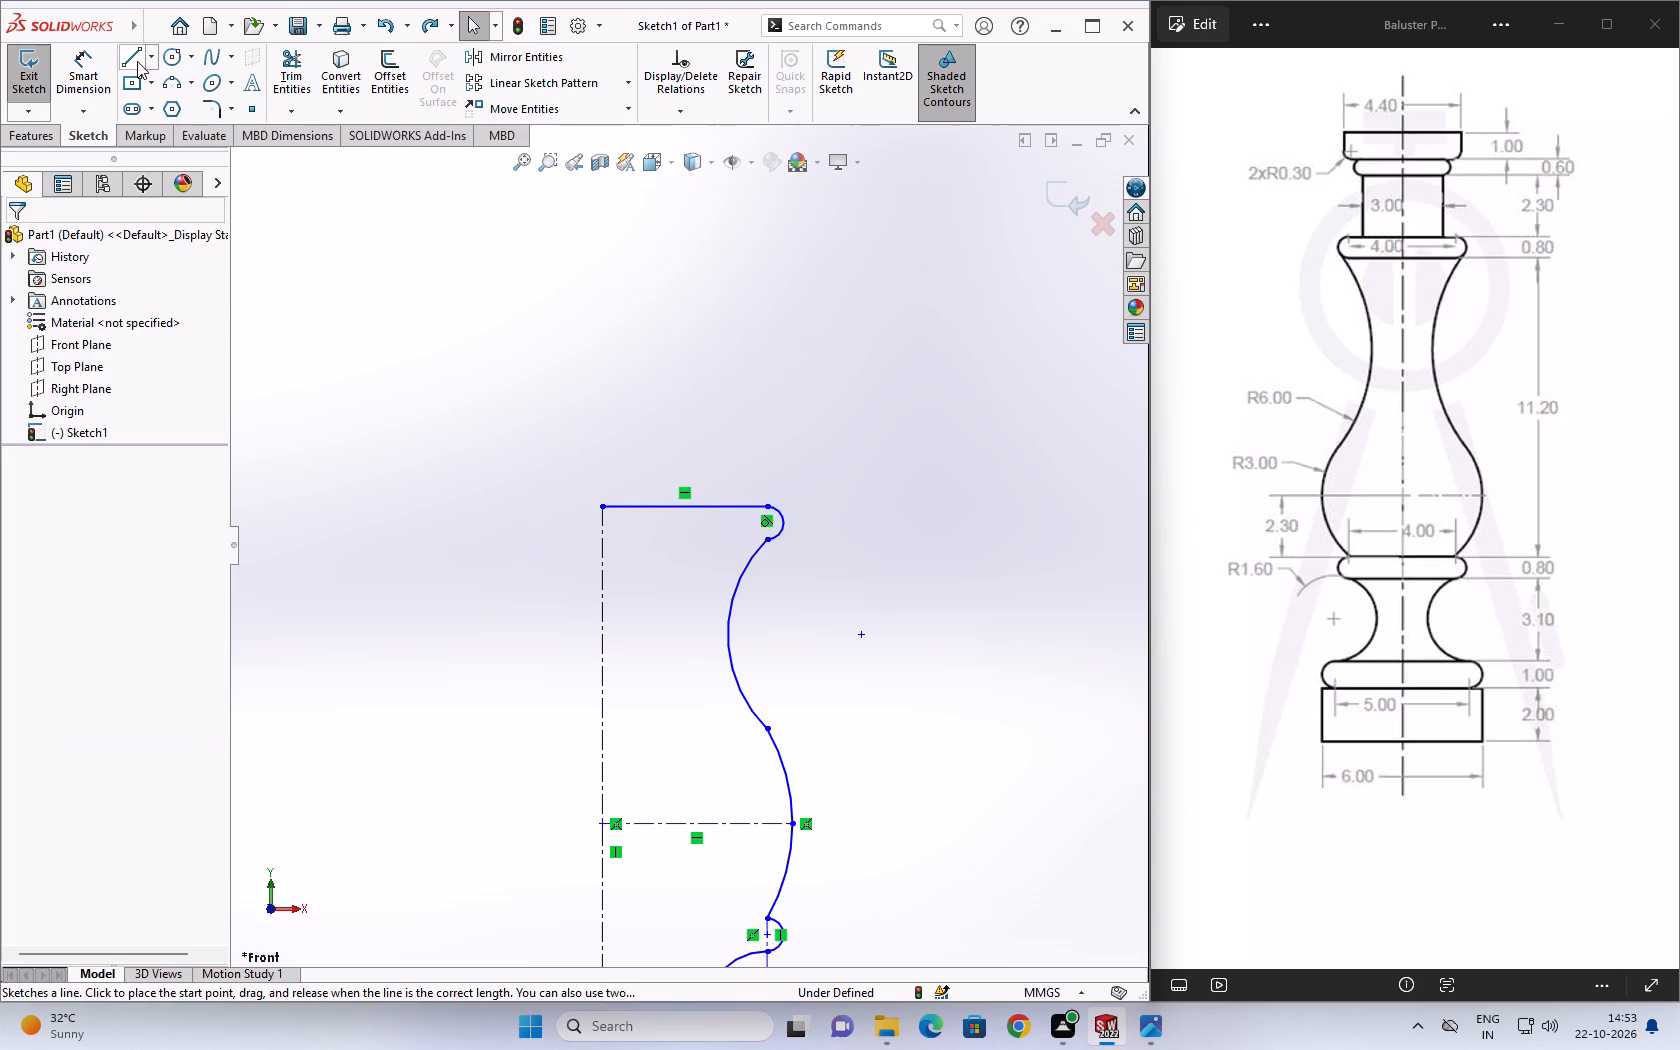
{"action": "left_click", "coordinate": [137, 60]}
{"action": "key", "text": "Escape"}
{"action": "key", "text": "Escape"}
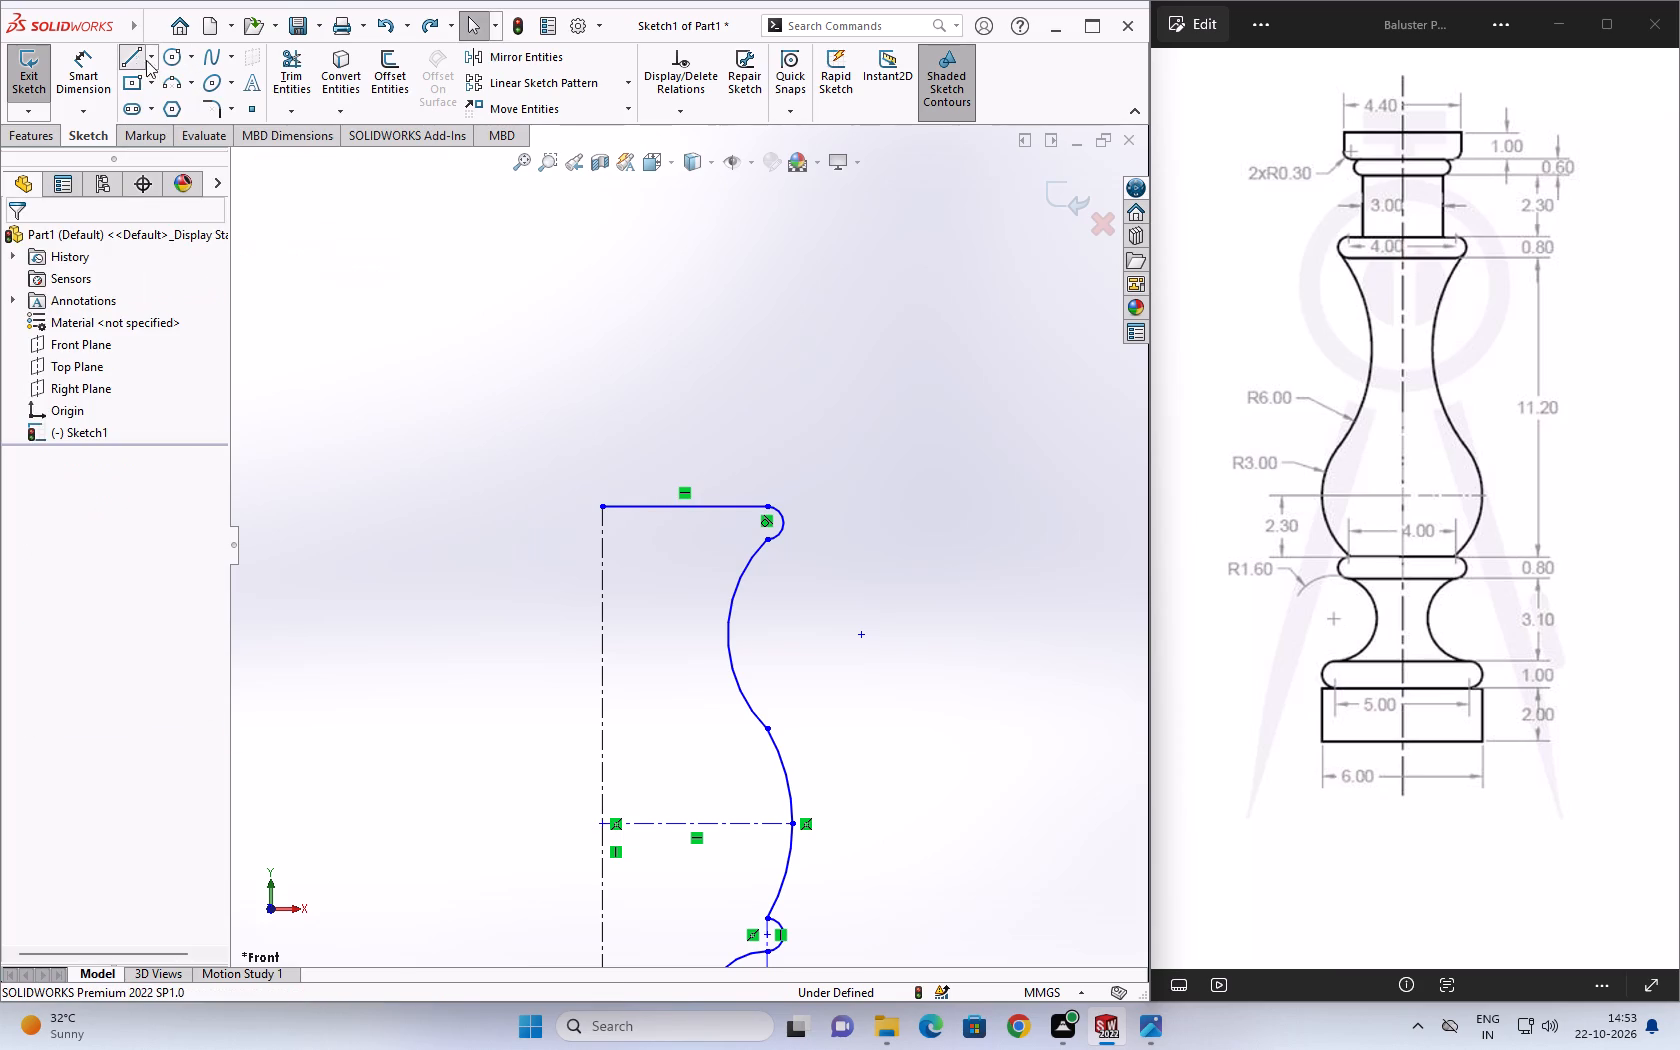
Draw a 10 mm vertical neck line up from the top profile line's midpoint, continued horizontally inward past the vertical centerline.
{"action": "left_click", "coordinate": [126, 56]}
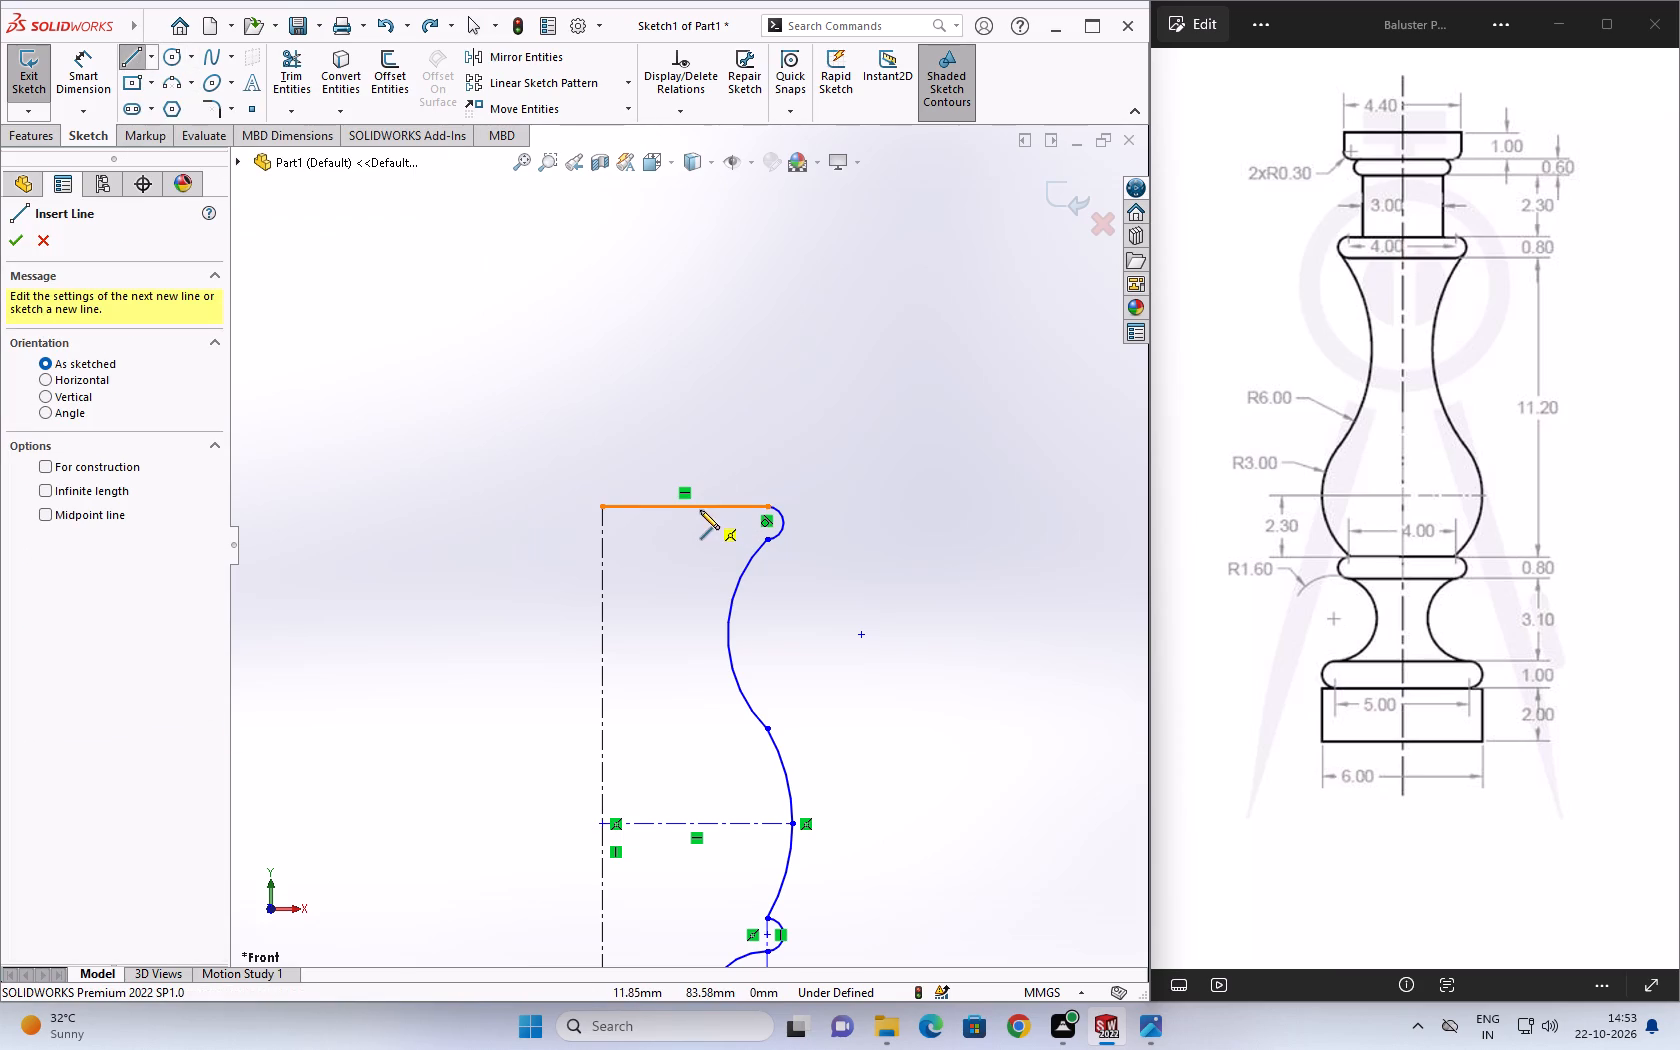
{"action": "left_click", "coordinate": [683, 505]}
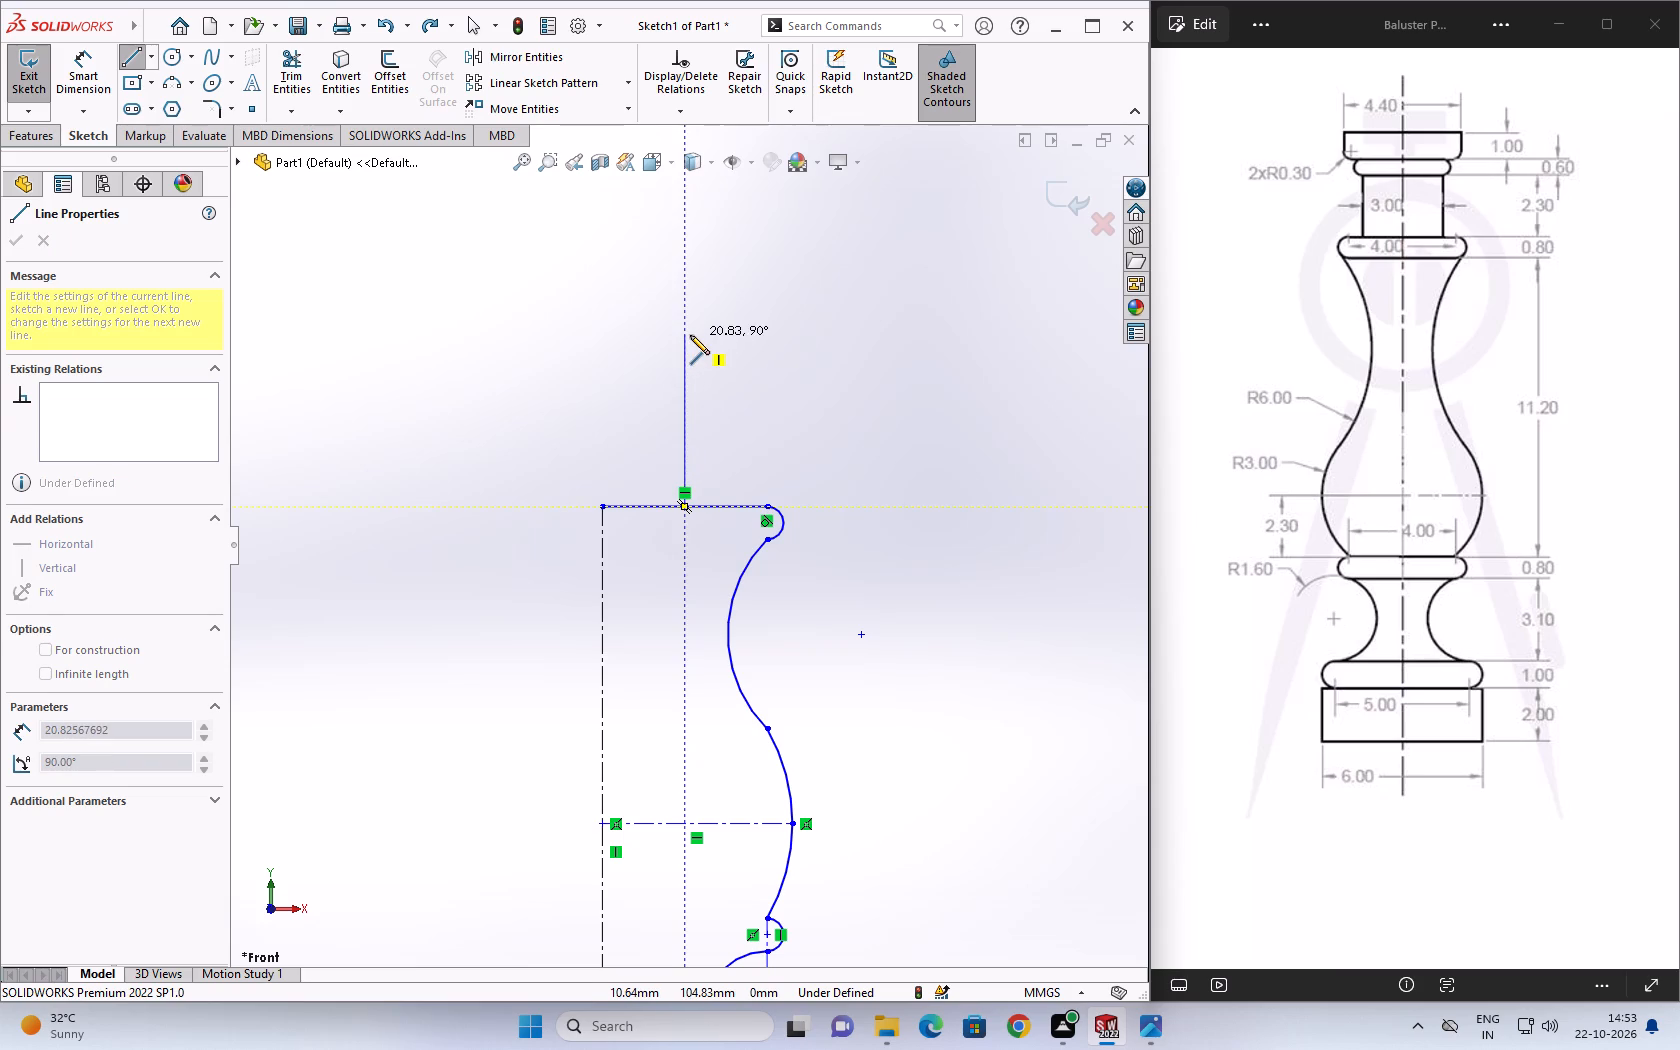
{"action": "left_click", "coordinate": [690, 335]}
{"action": "type", "text": "10"}
{"action": "key", "text": "Return"}
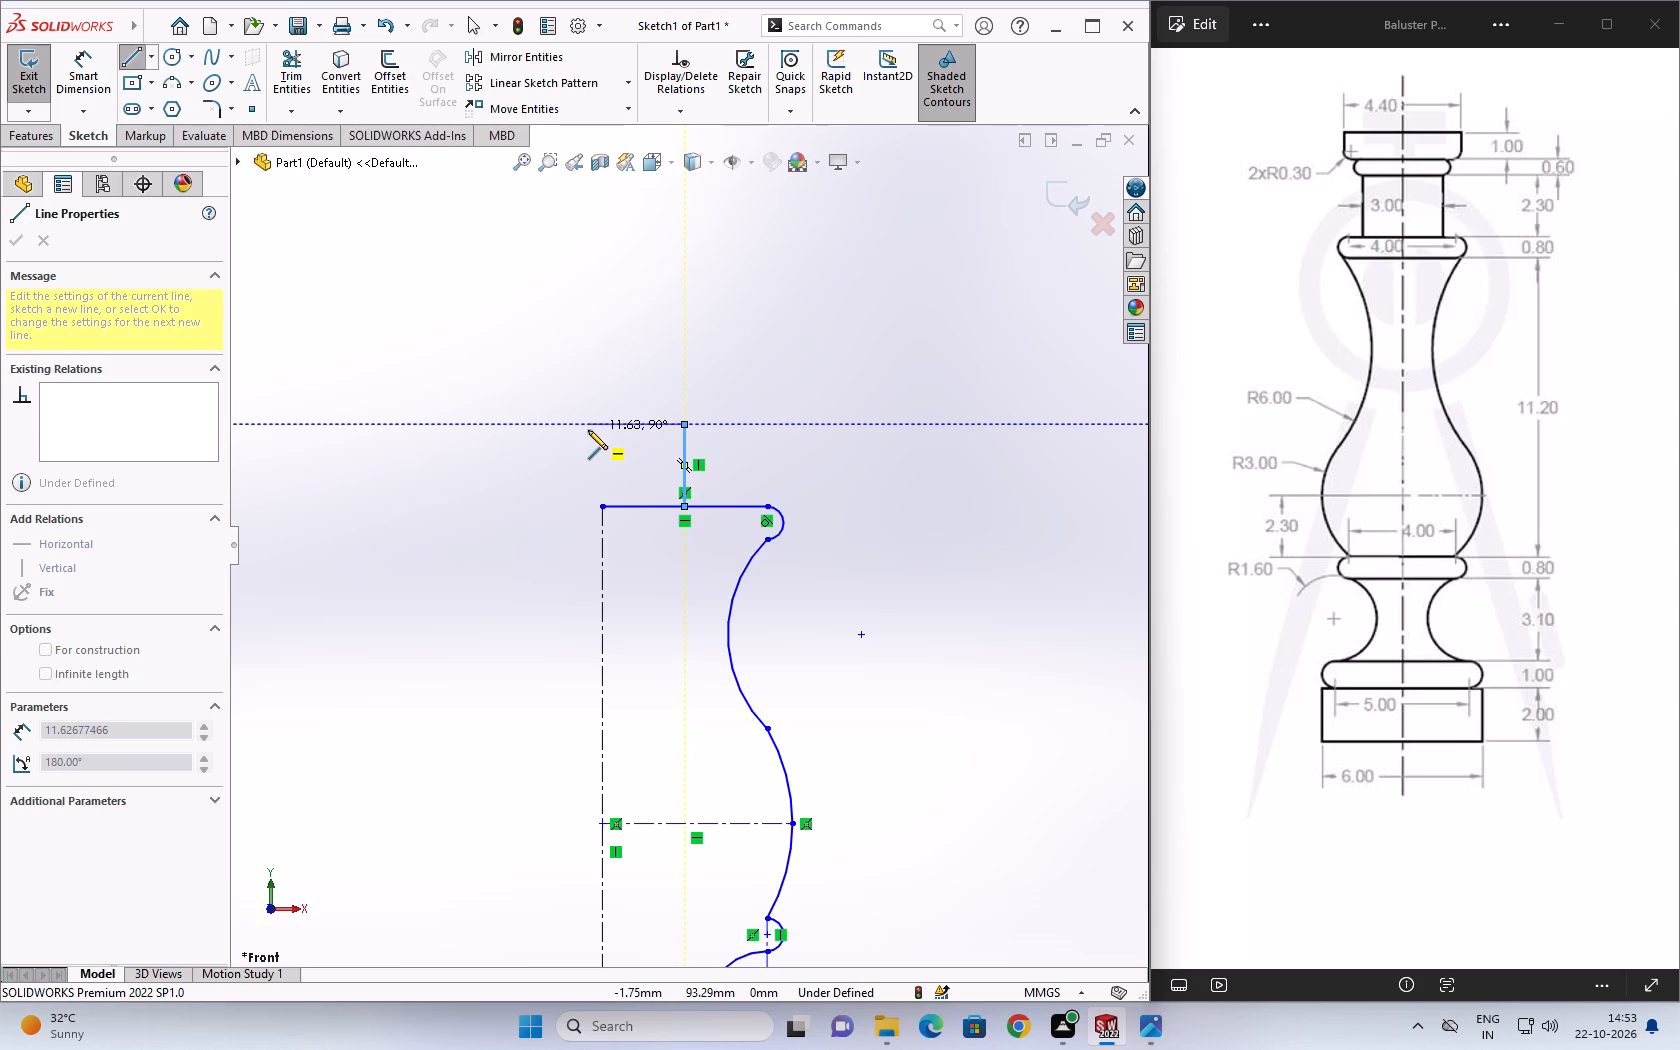
{"action": "left_click", "coordinate": [547, 430]}
{"action": "key", "text": "Escape"}
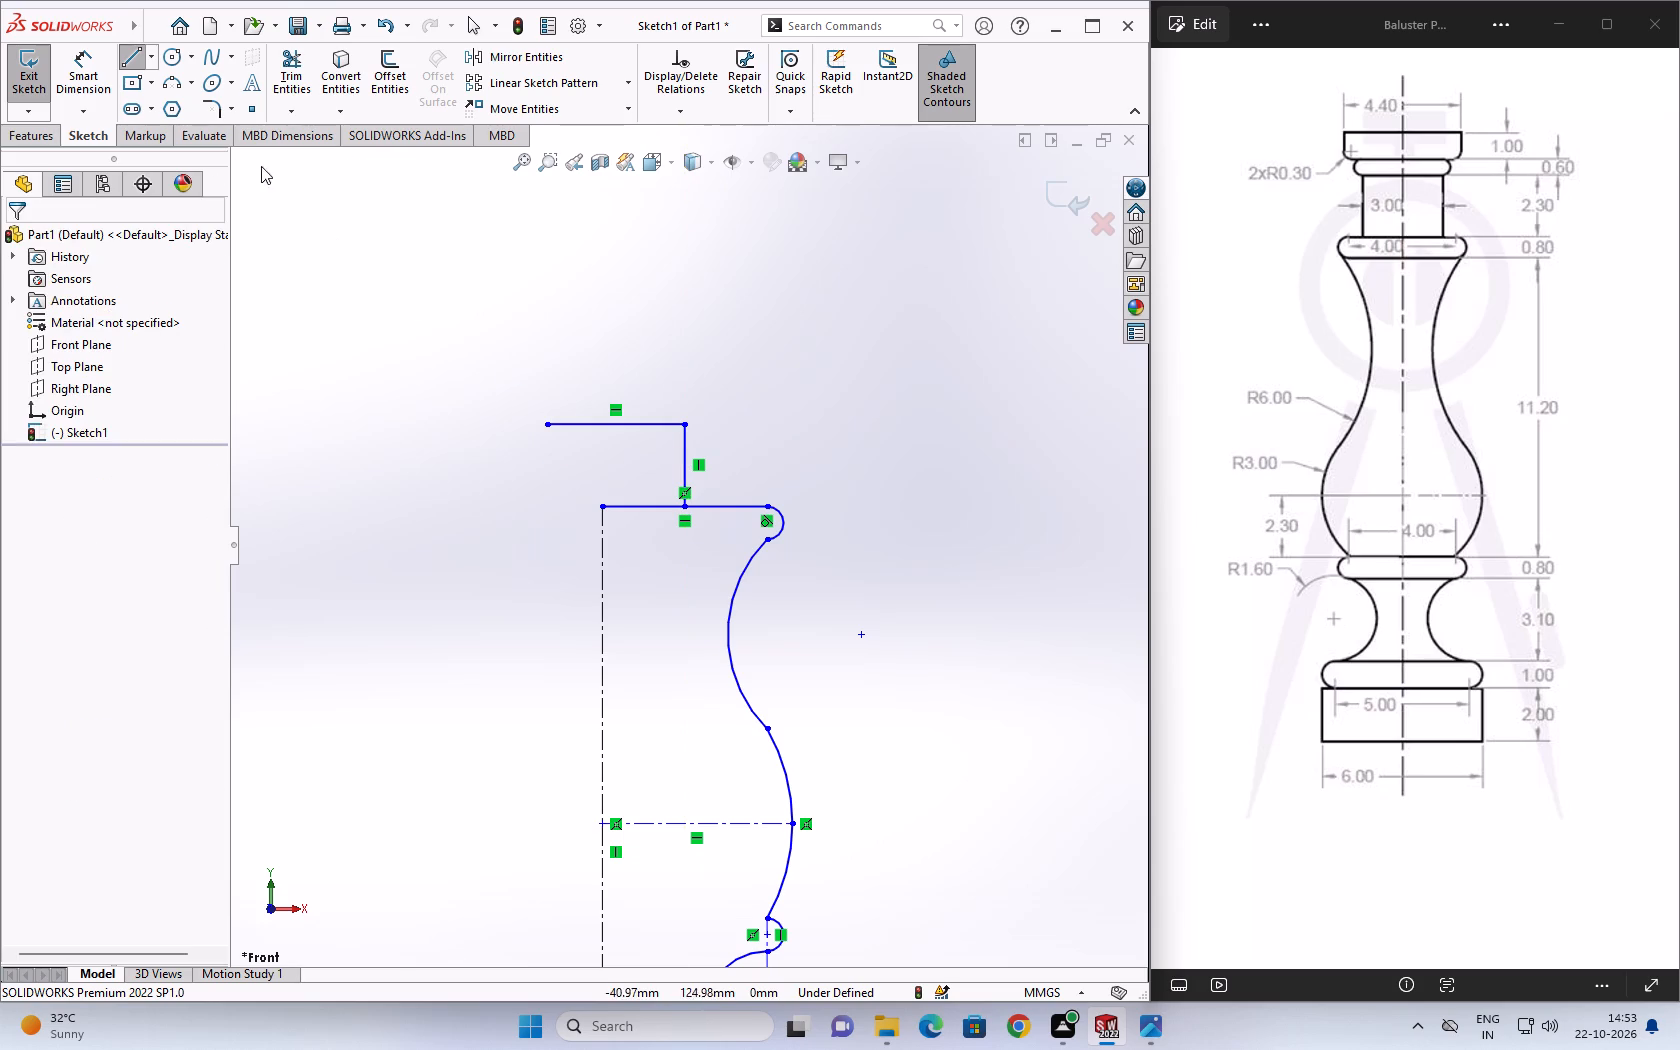
Extend the vertical centerline up to the new horizontal line at the neck's top.
{"action": "left_click", "coordinate": [301, 111]}
{"action": "left_click", "coordinate": [298, 156]}
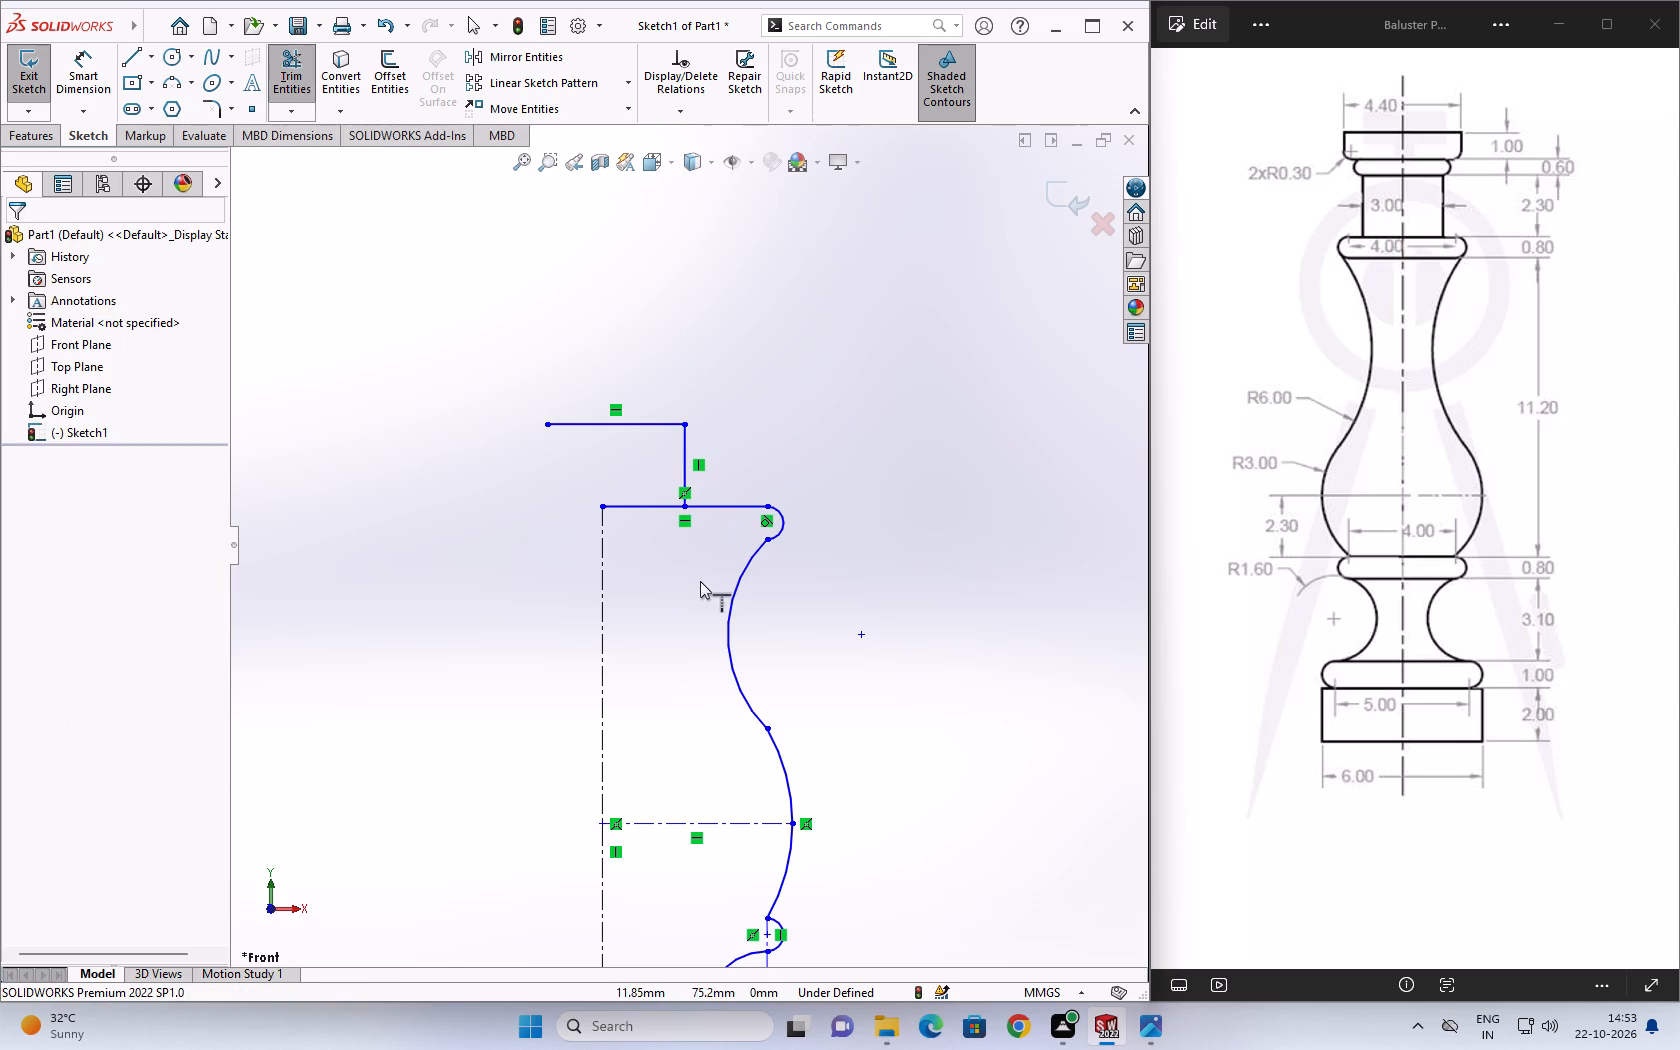
{"action": "left_click", "coordinate": [606, 558]}
{"action": "key", "text": "Escape"}
Trim the neck's top line beyond the vertical centerline and the inner half of the horizontal line beneath the neck.
{"action": "left_click", "coordinate": [277, 85]}
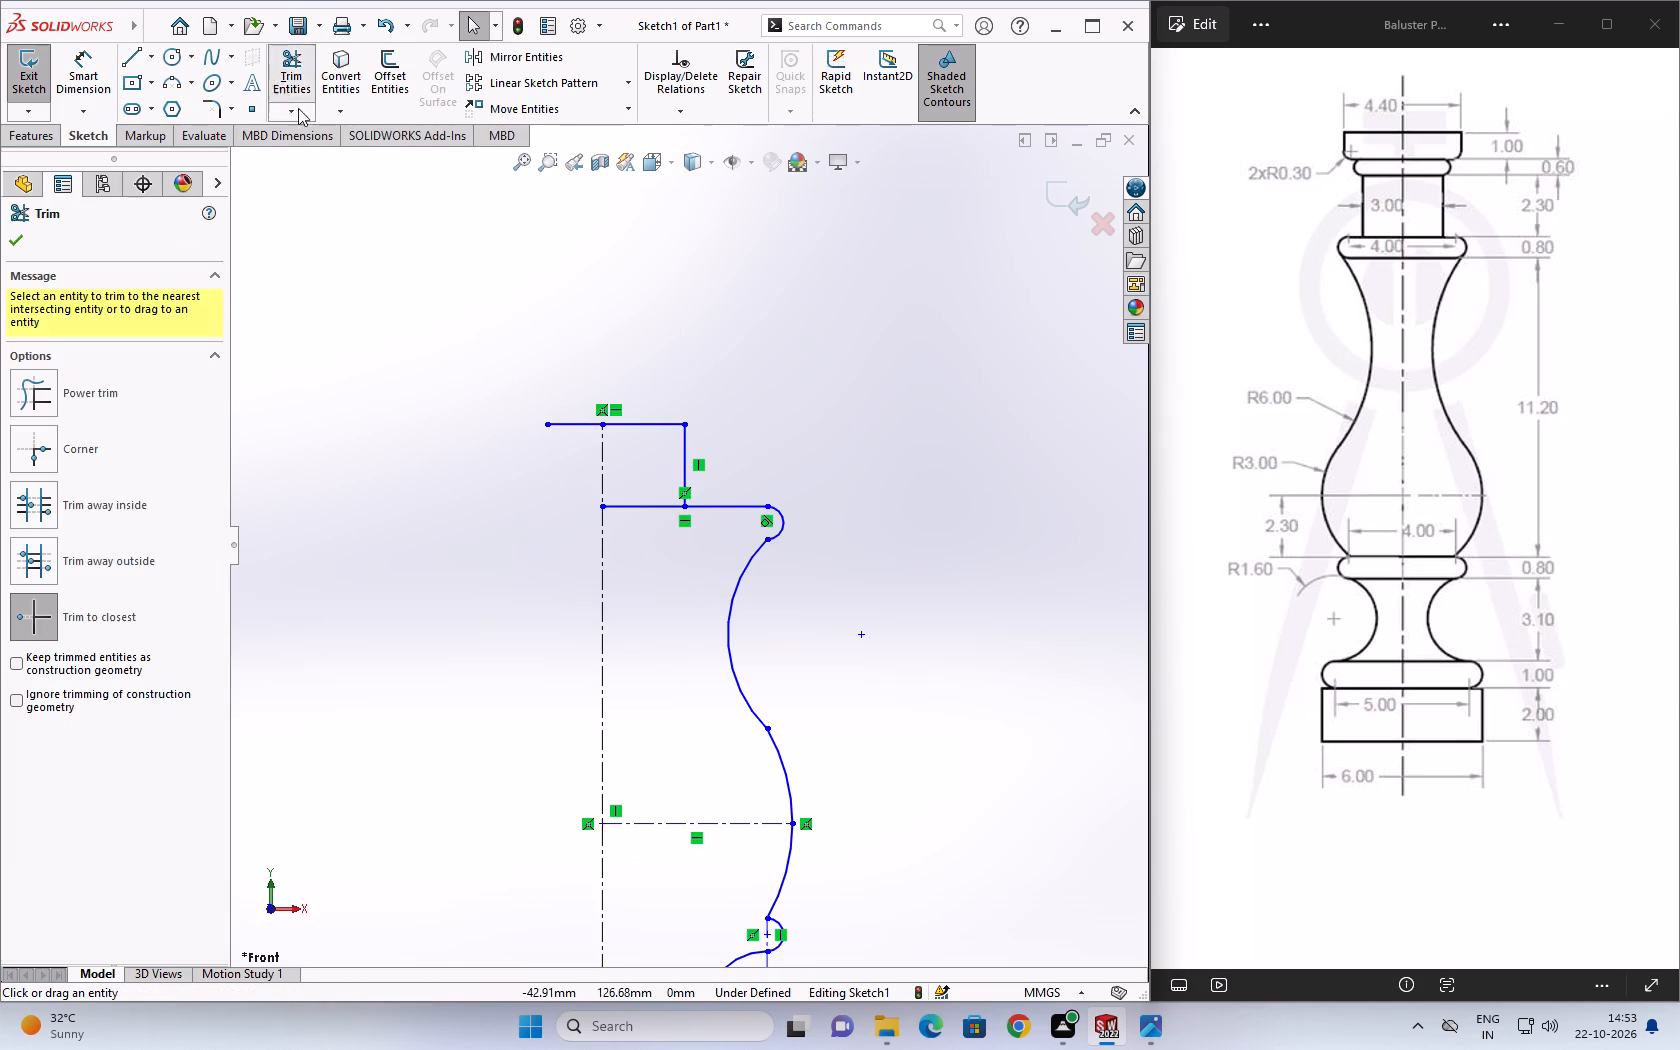
{"action": "left_click", "coordinate": [565, 422]}
{"action": "key", "text": "Escape"}
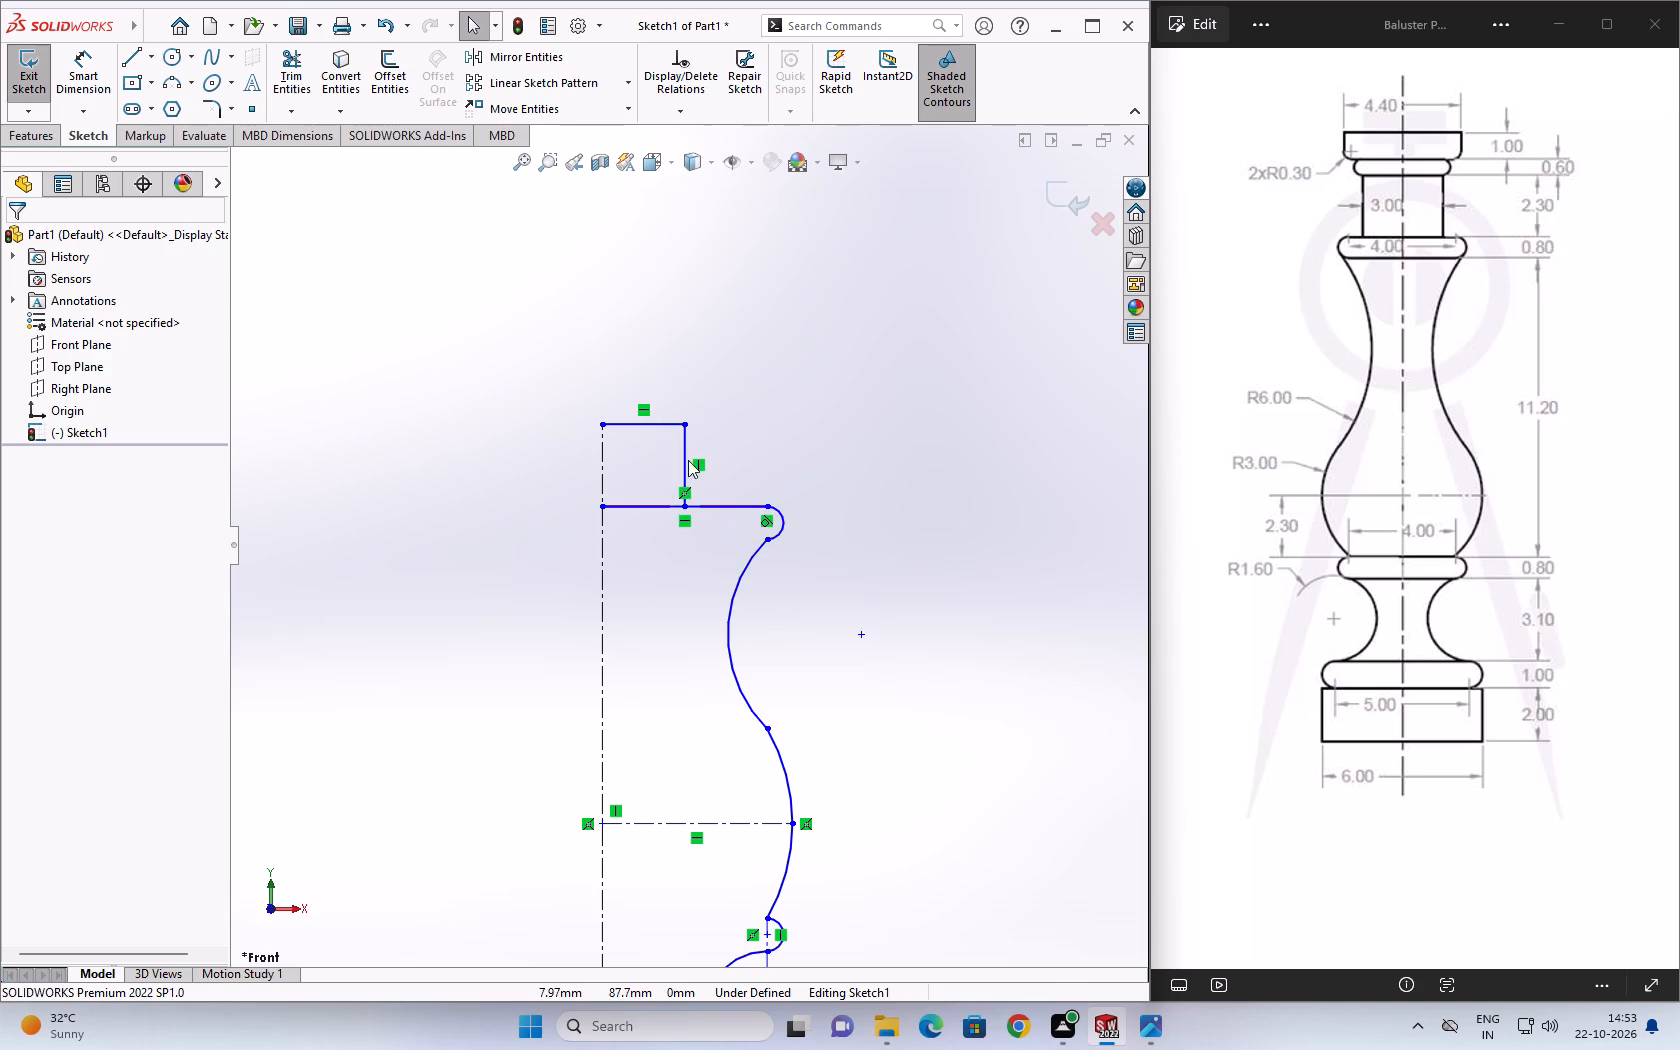
{"action": "left_click", "coordinate": [272, 78]}
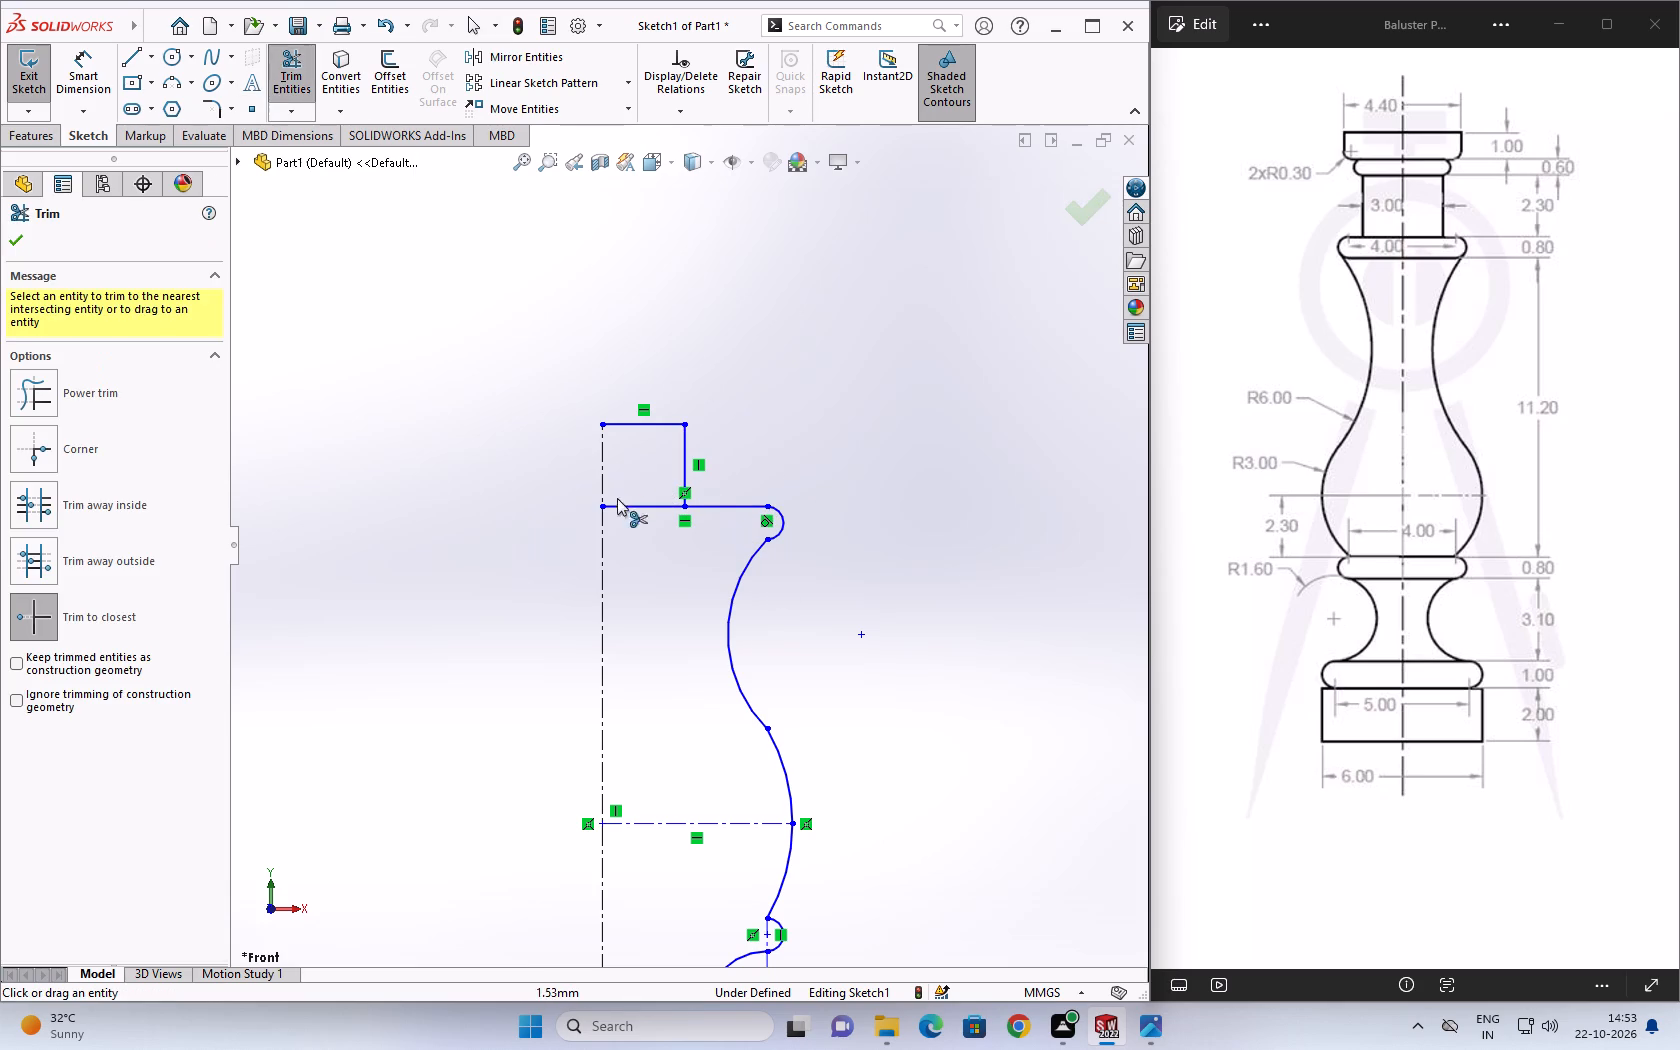
{"action": "left_click", "coordinate": [629, 504]}
{"action": "left_click", "coordinate": [890, 521]}
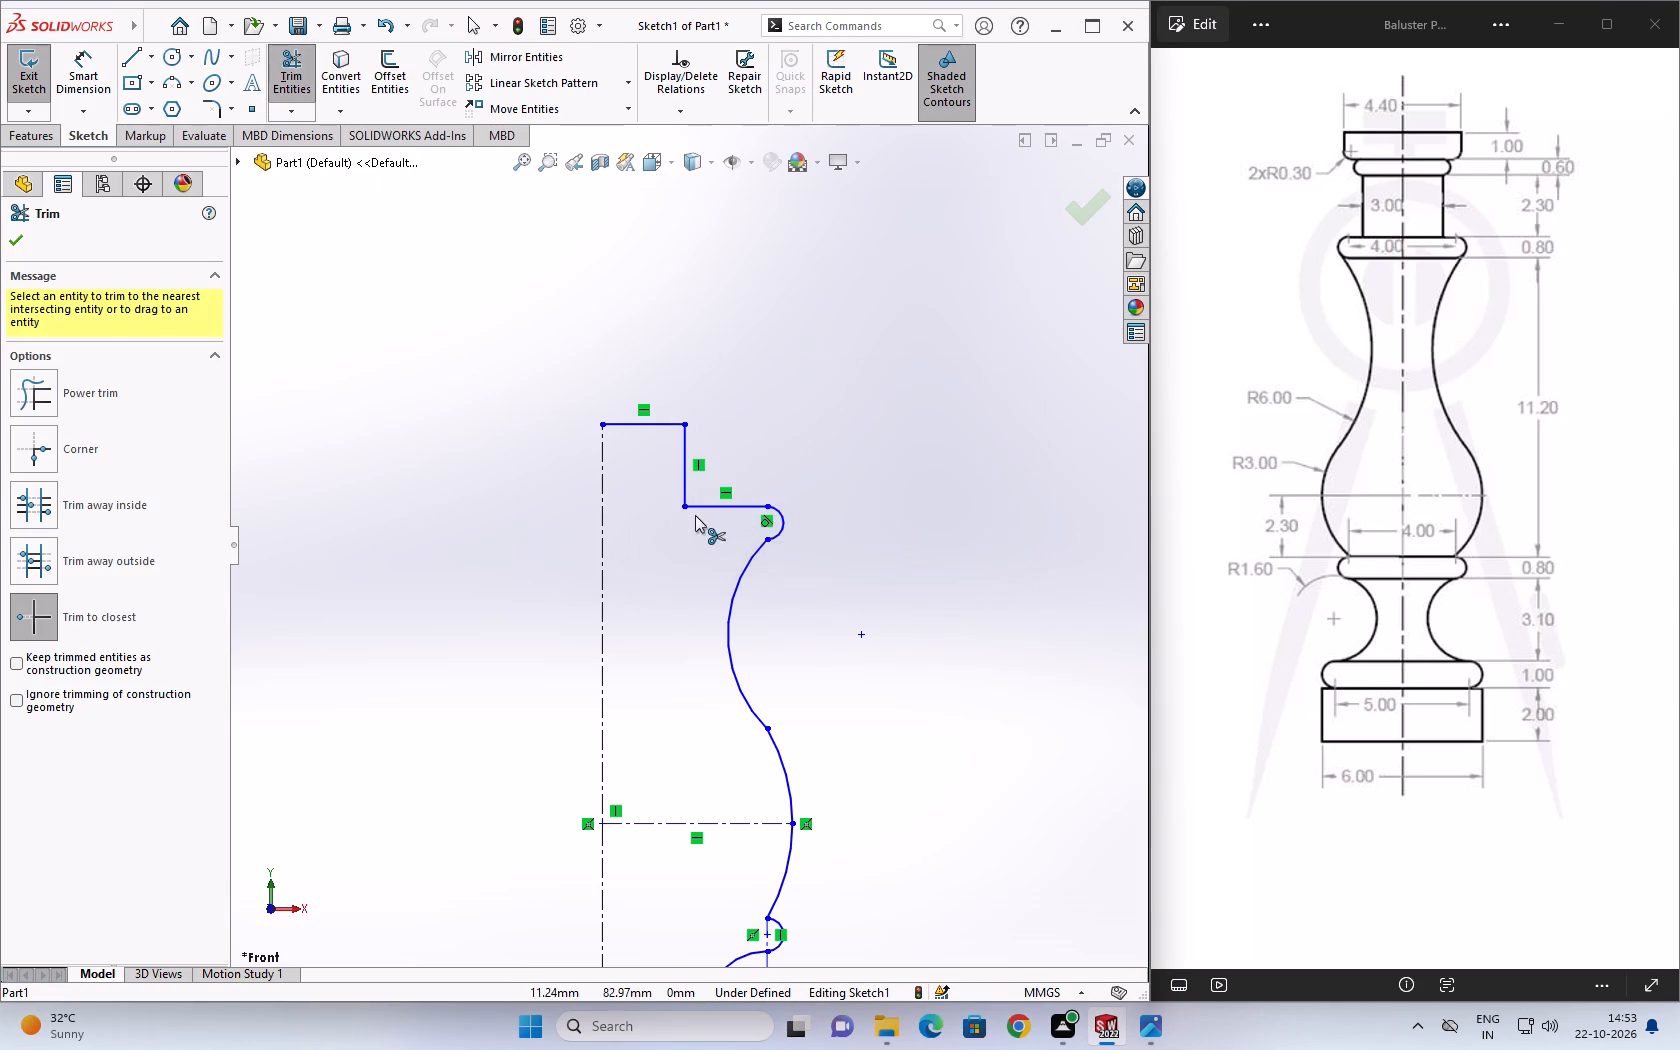
{"action": "scroll", "coordinate": [841, 509], "scroll_direction": "down", "scroll_amount": 2}
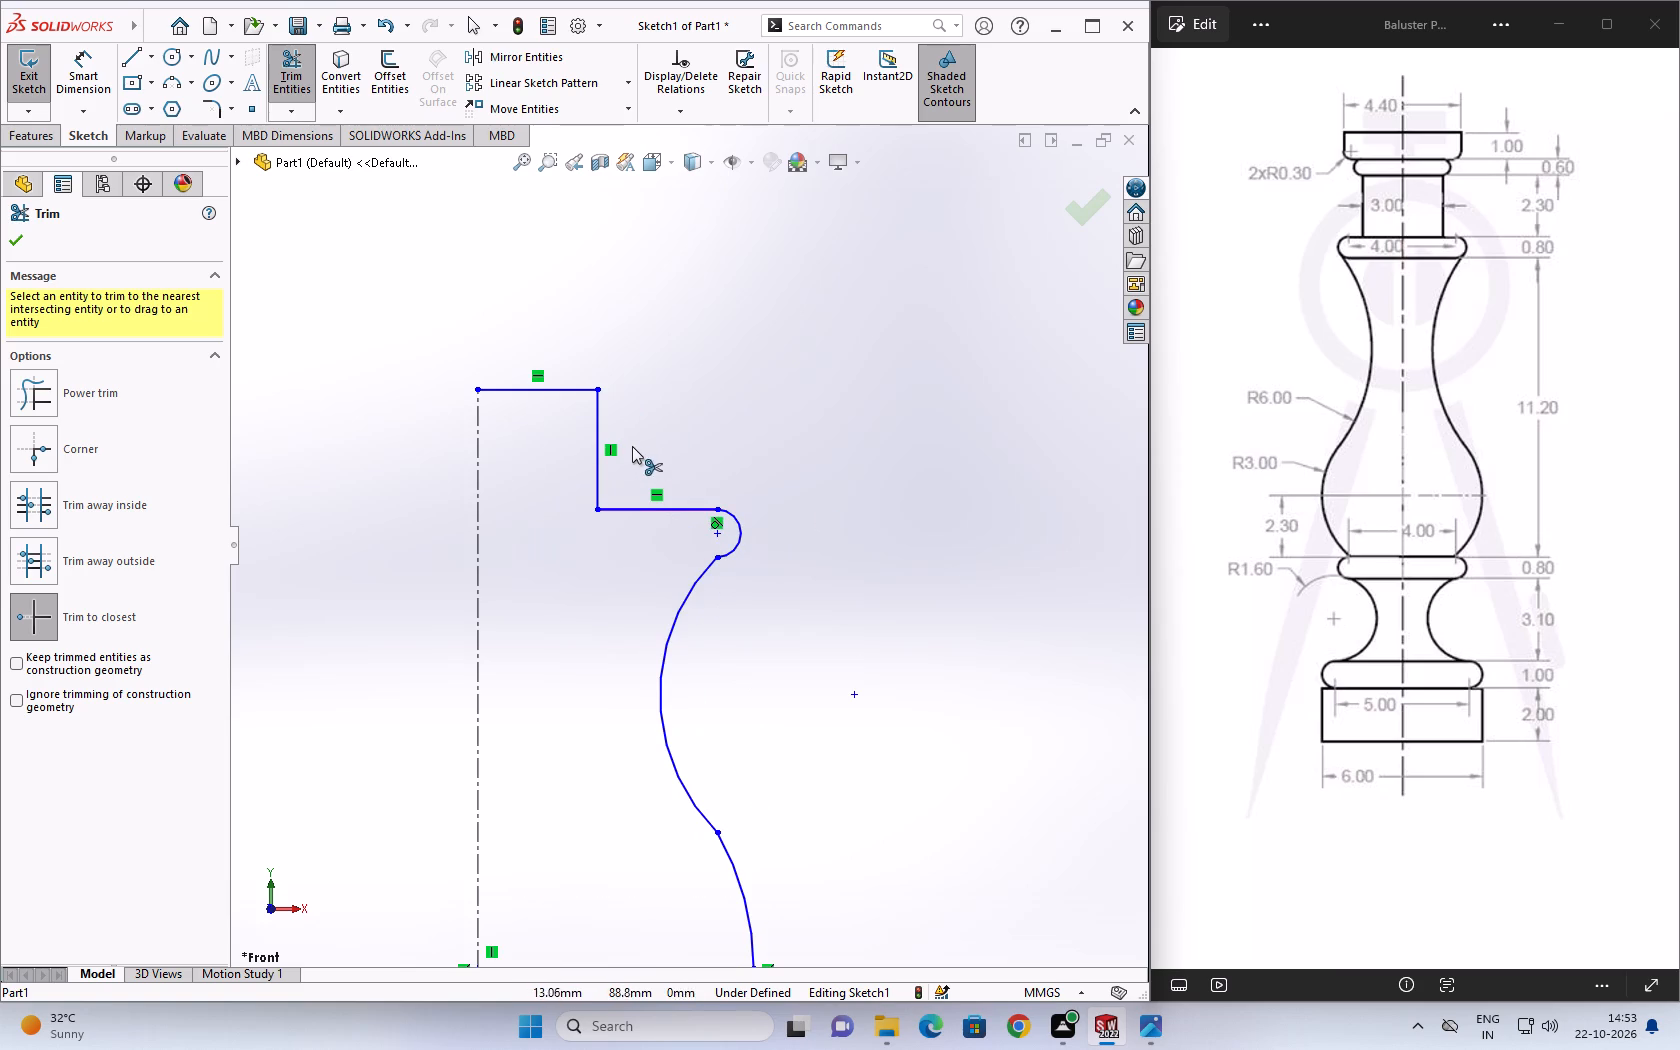
{"action": "key", "text": "Escape"}
{"action": "key", "text": "Escape"}
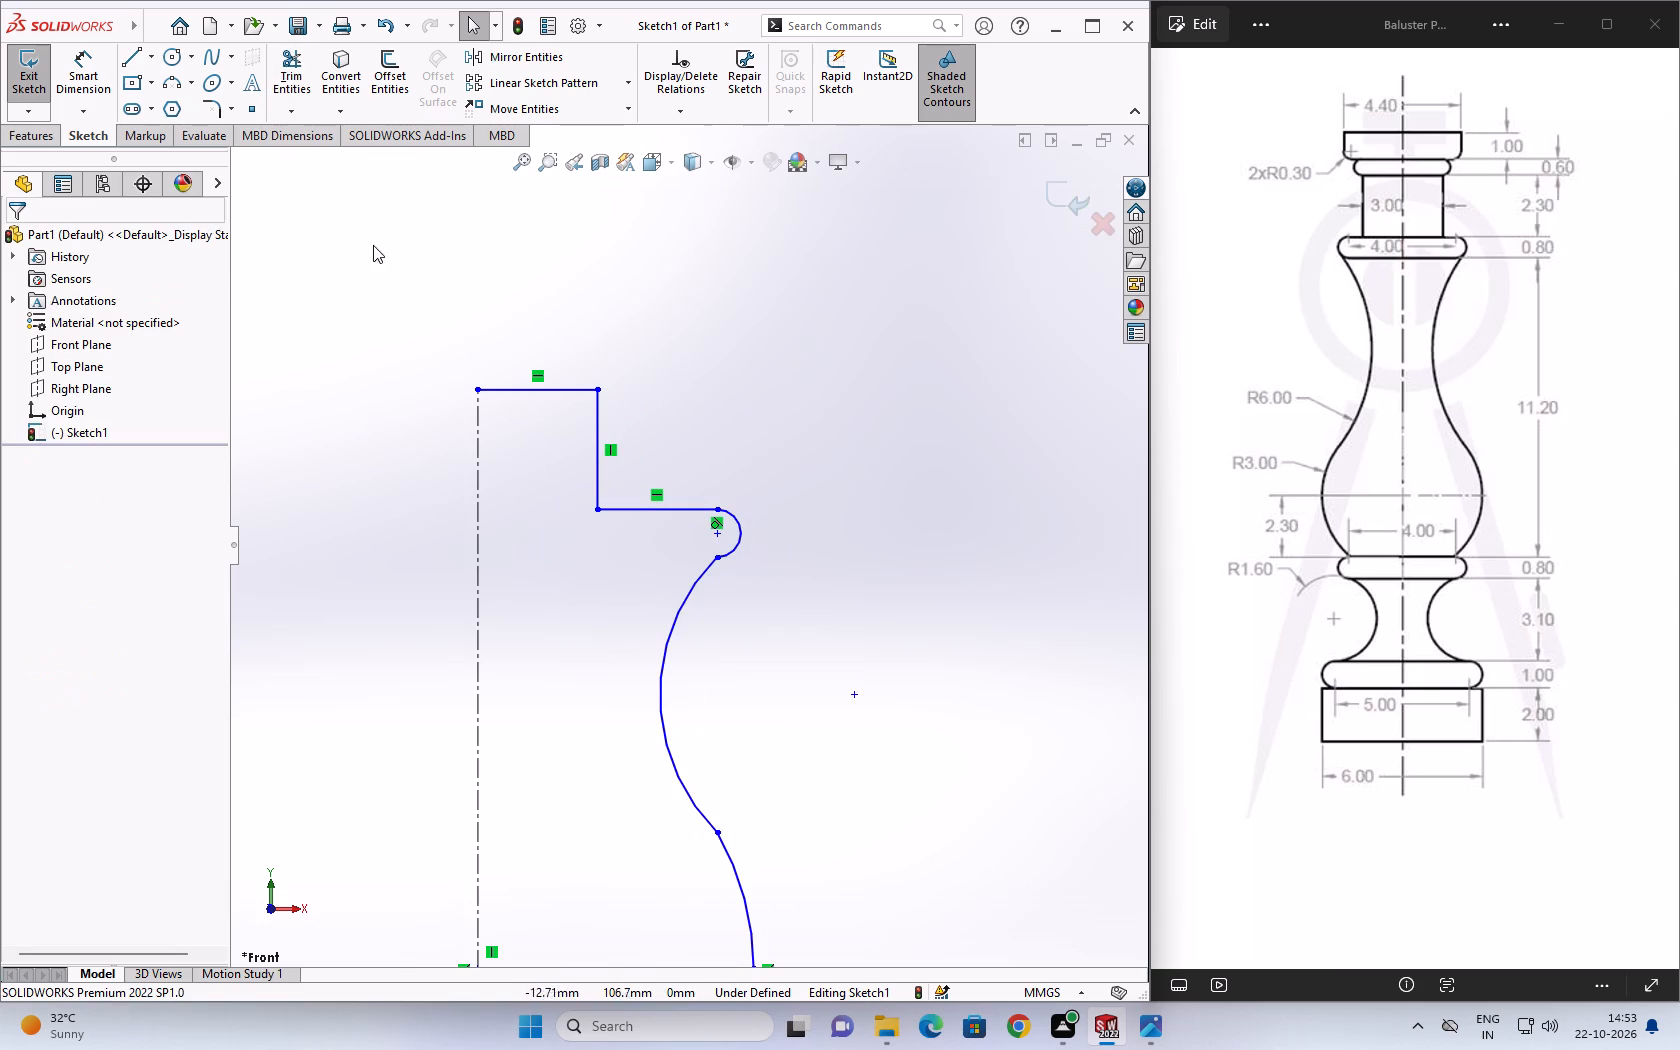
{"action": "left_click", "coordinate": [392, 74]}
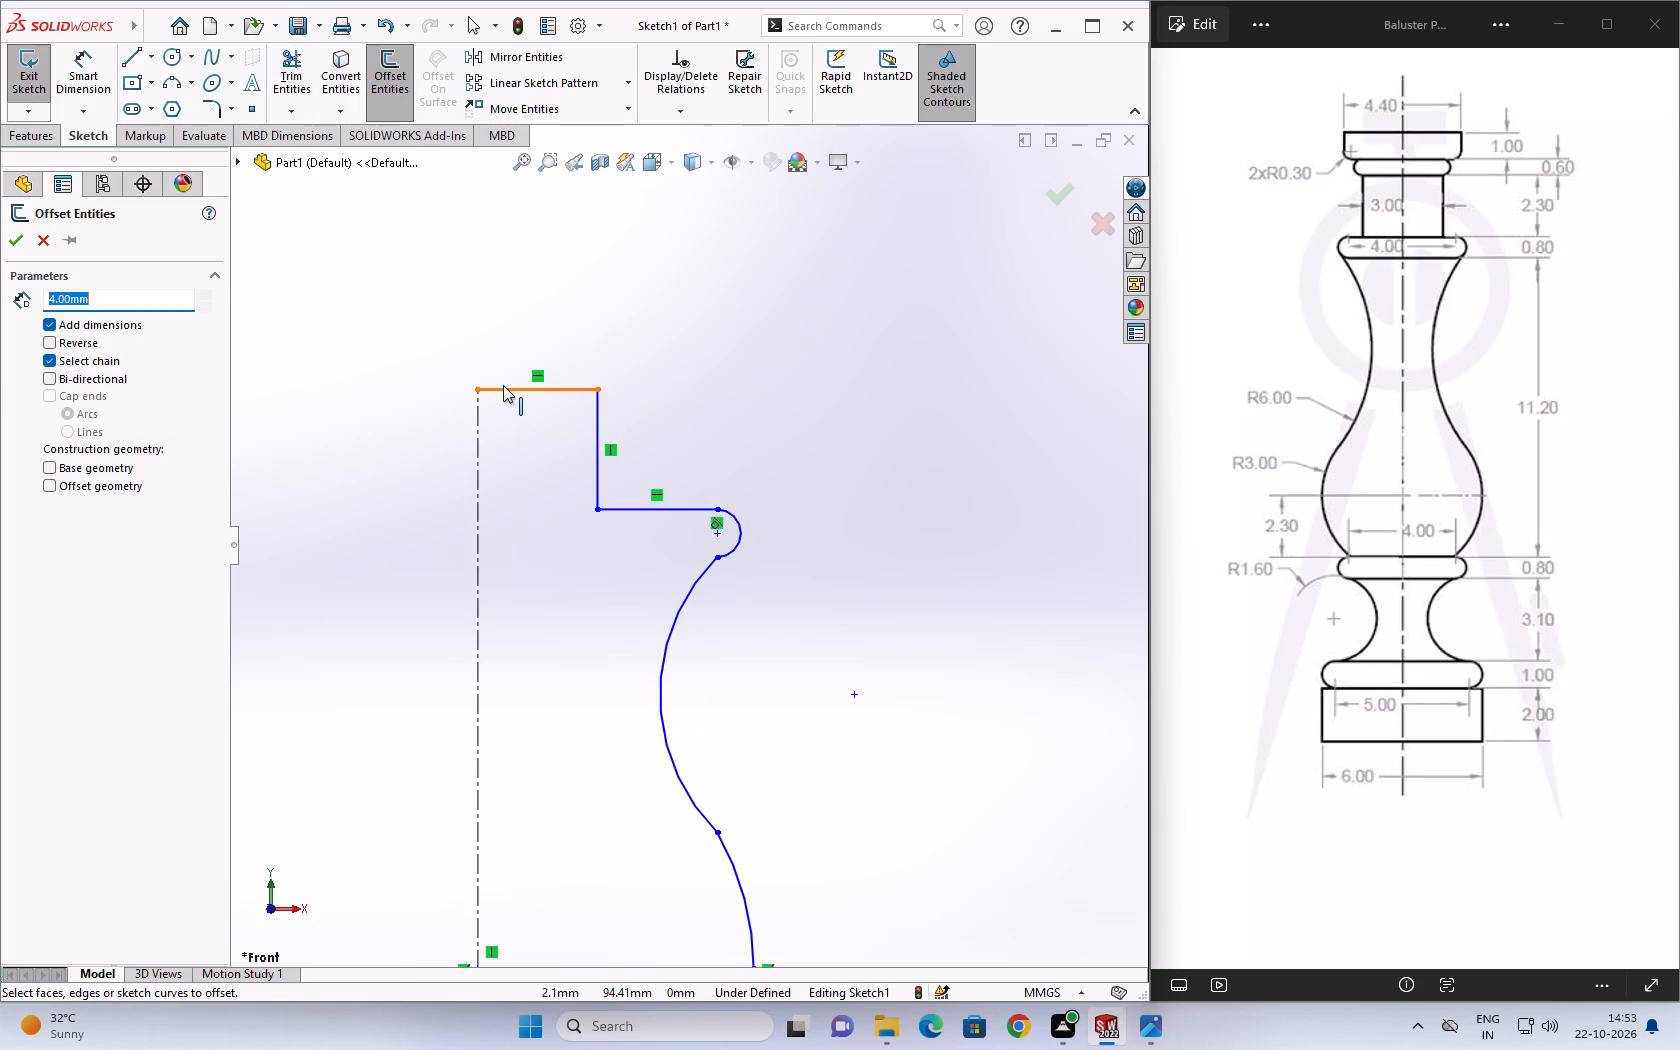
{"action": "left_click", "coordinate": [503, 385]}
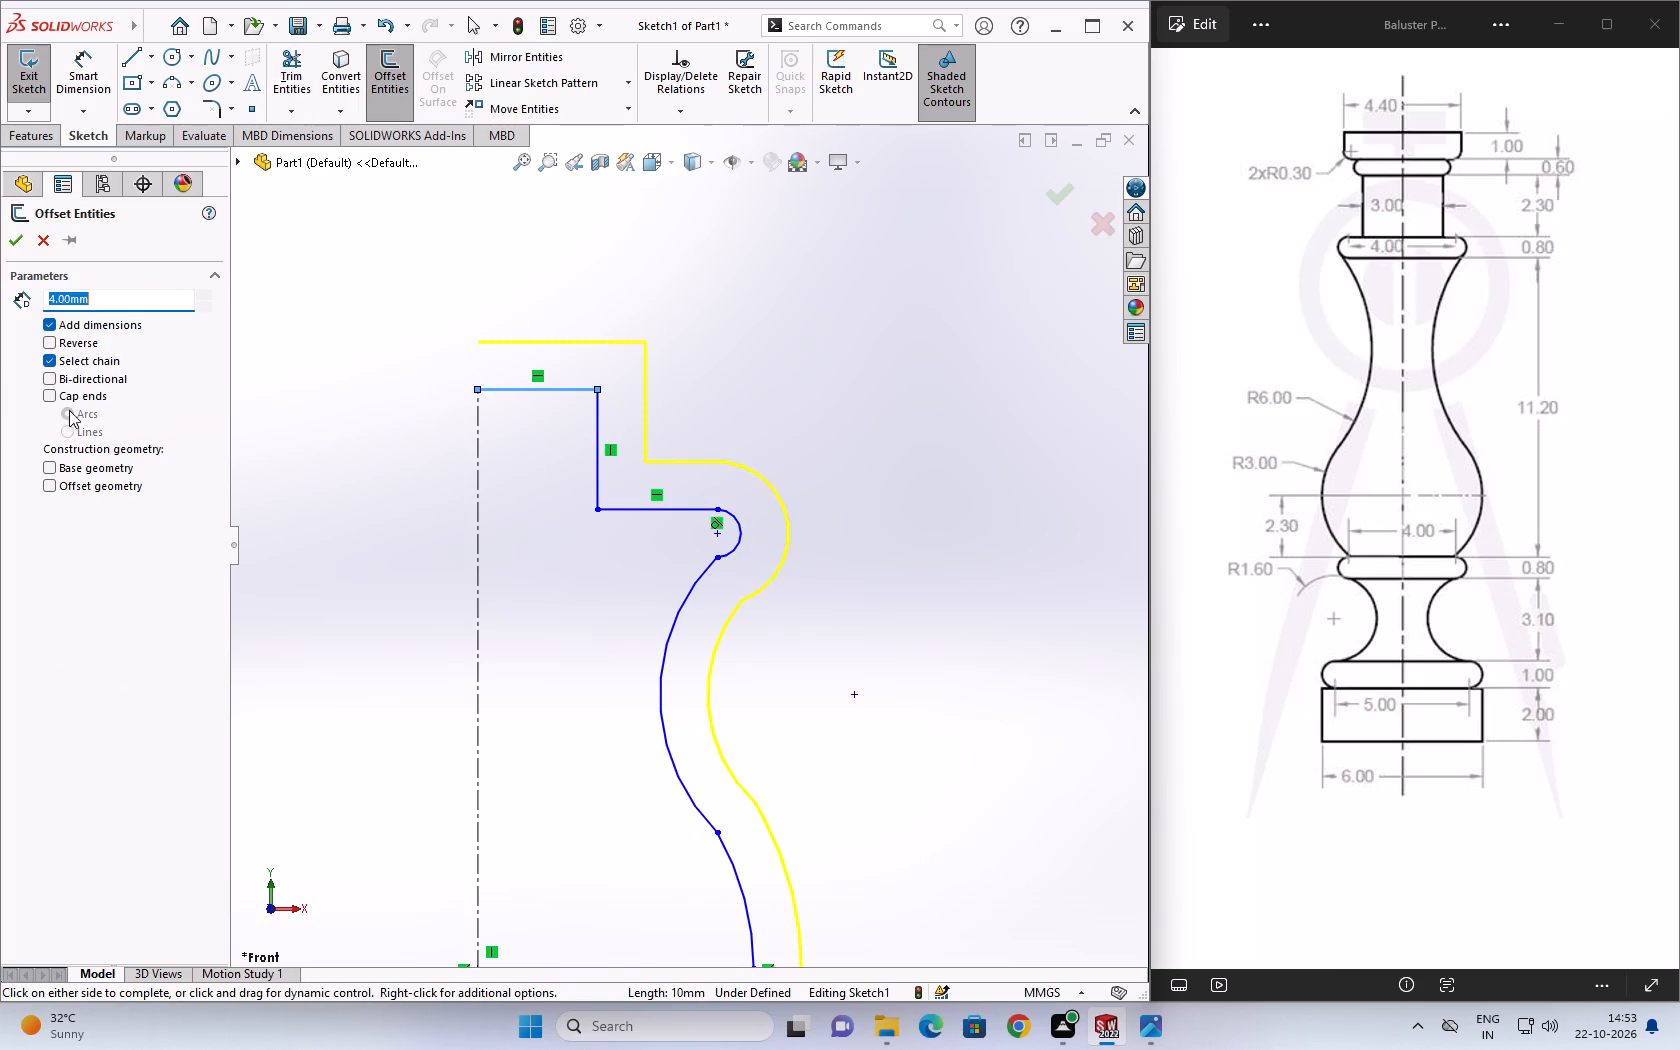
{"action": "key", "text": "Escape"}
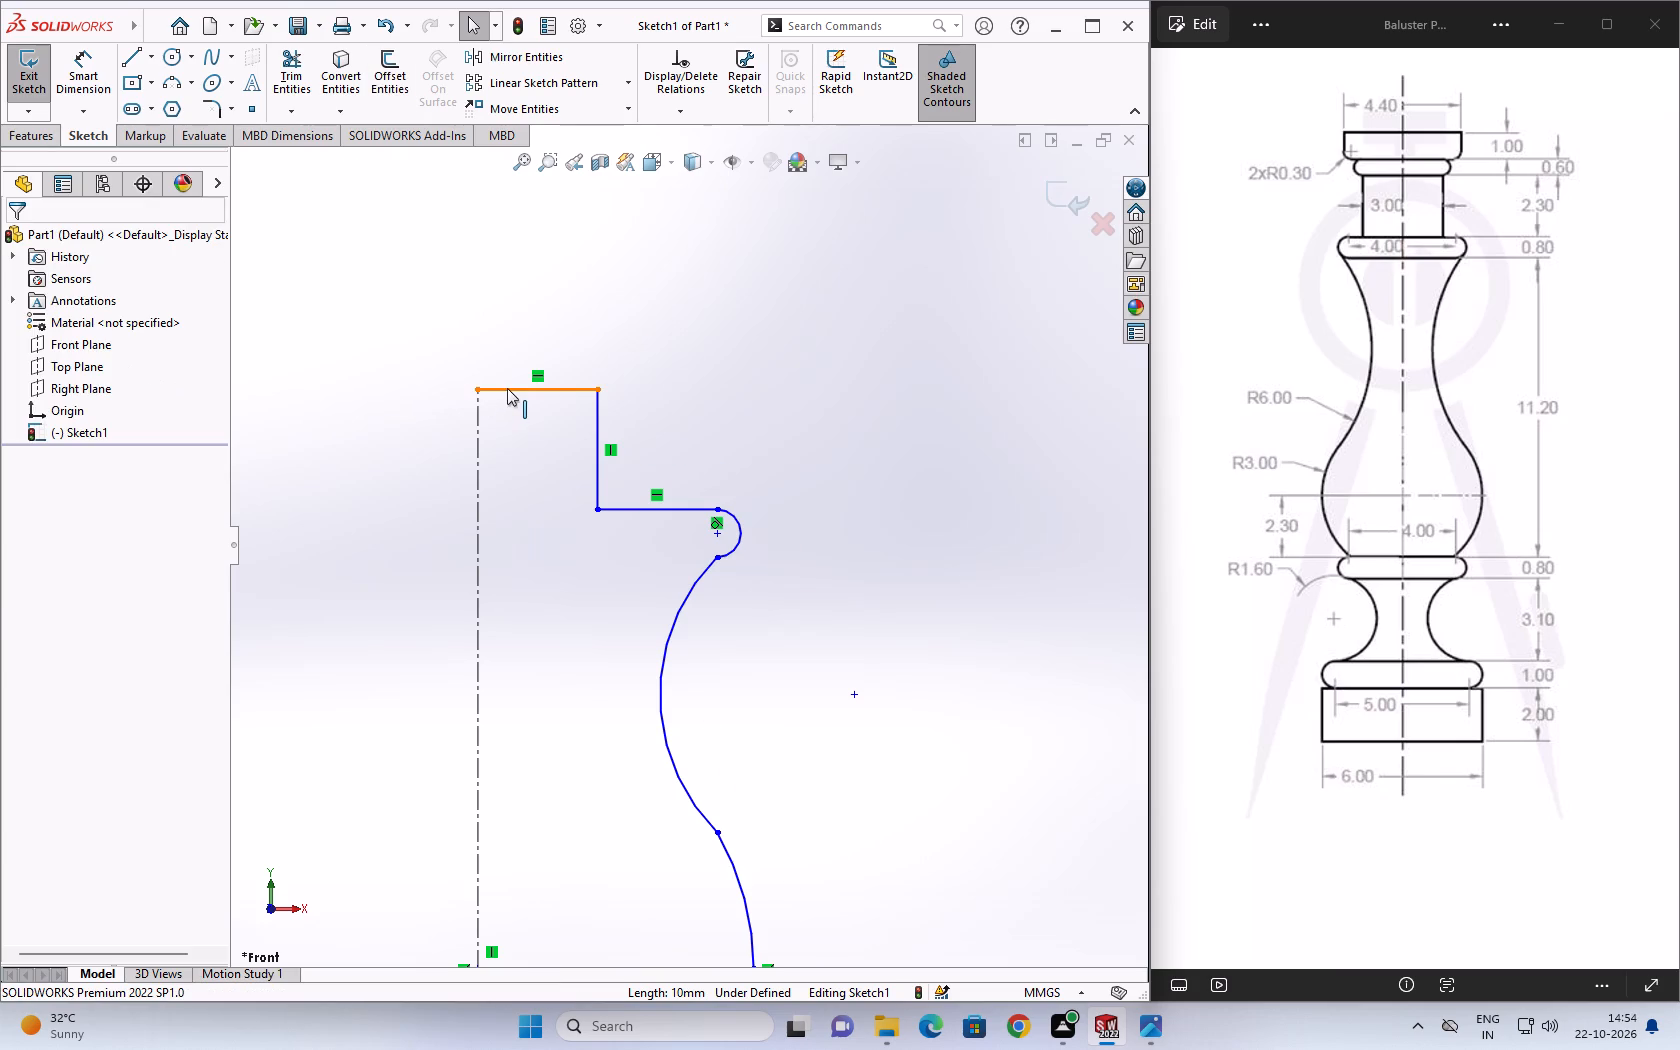
Offset only the neck's top horizontal line 4 mm upward, with chain selection off.
{"action": "left_click", "coordinate": [507, 388]}
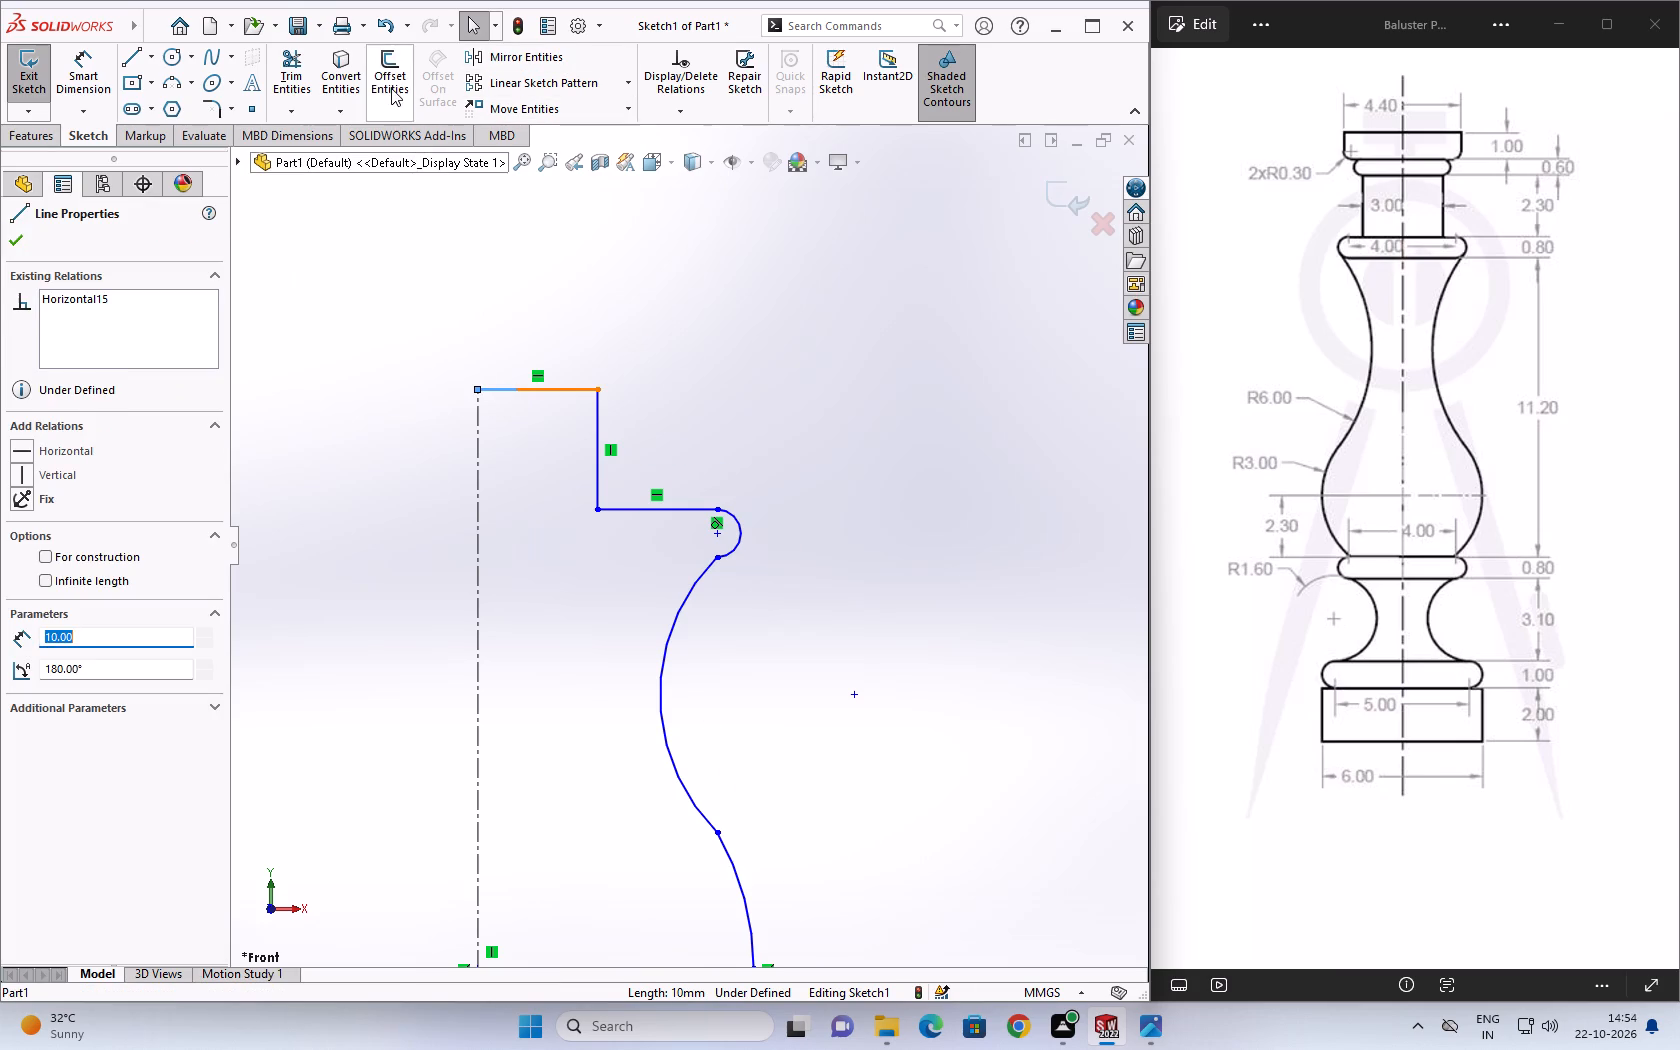
{"action": "left_click", "coordinate": [391, 88]}
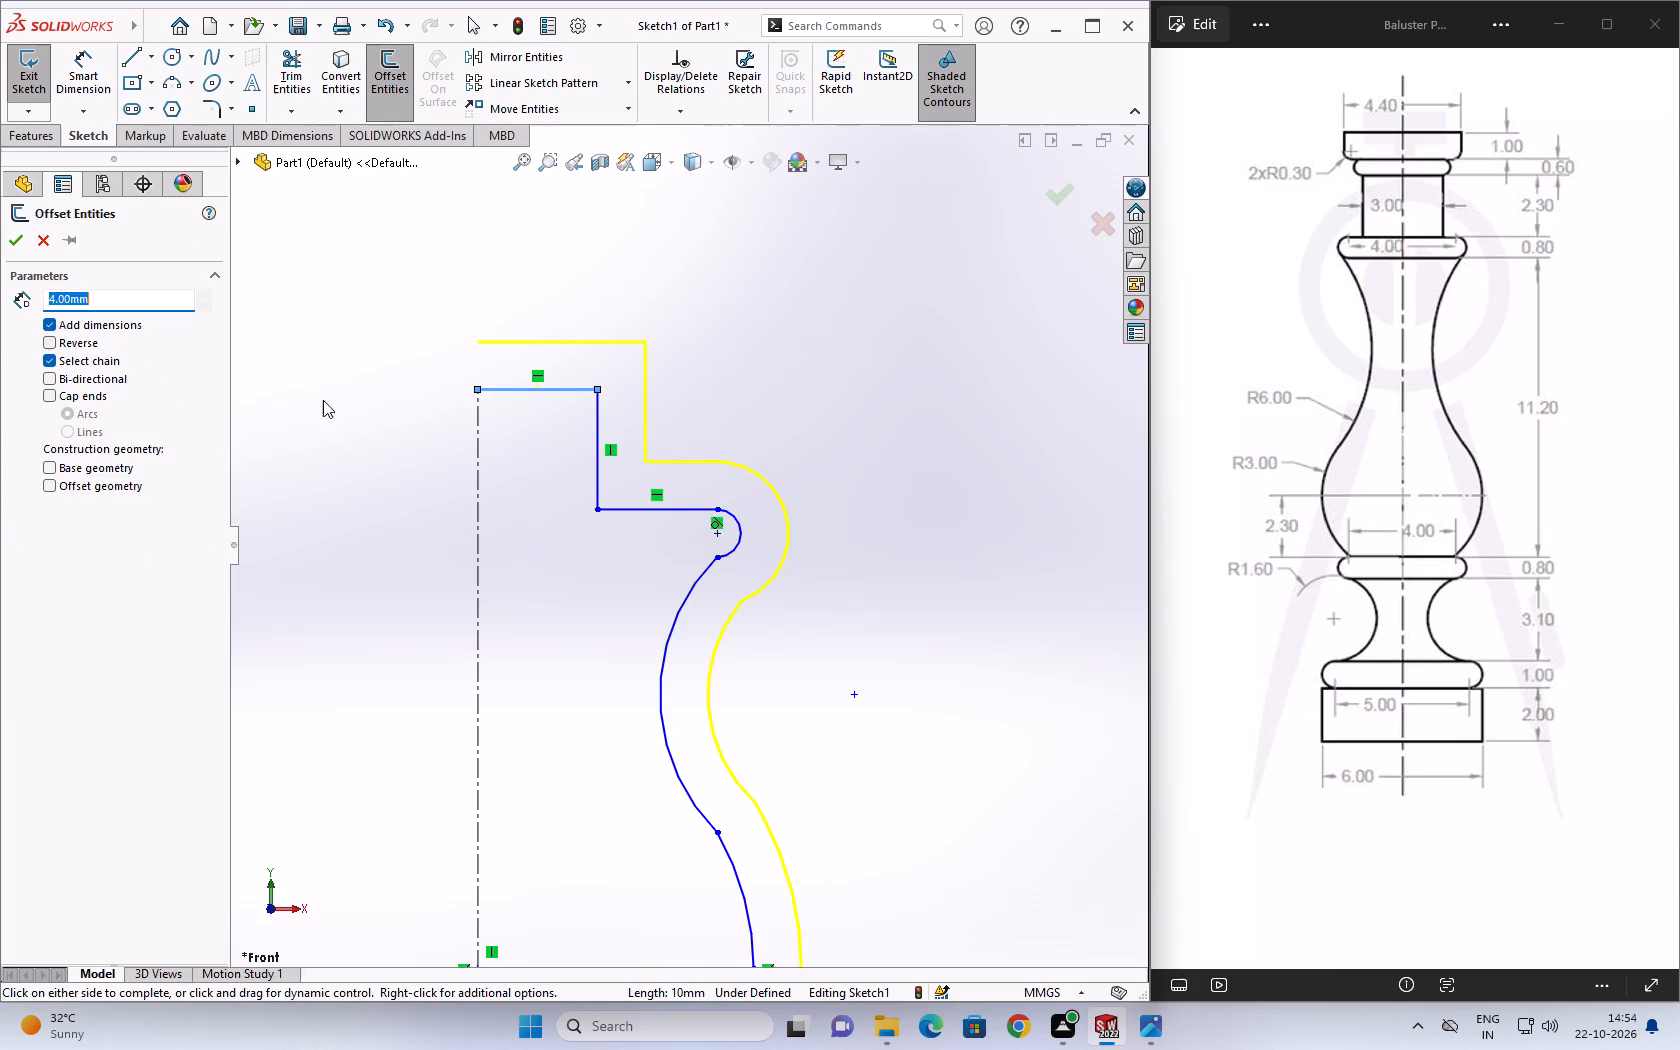
{"action": "left_click", "coordinate": [63, 359]}
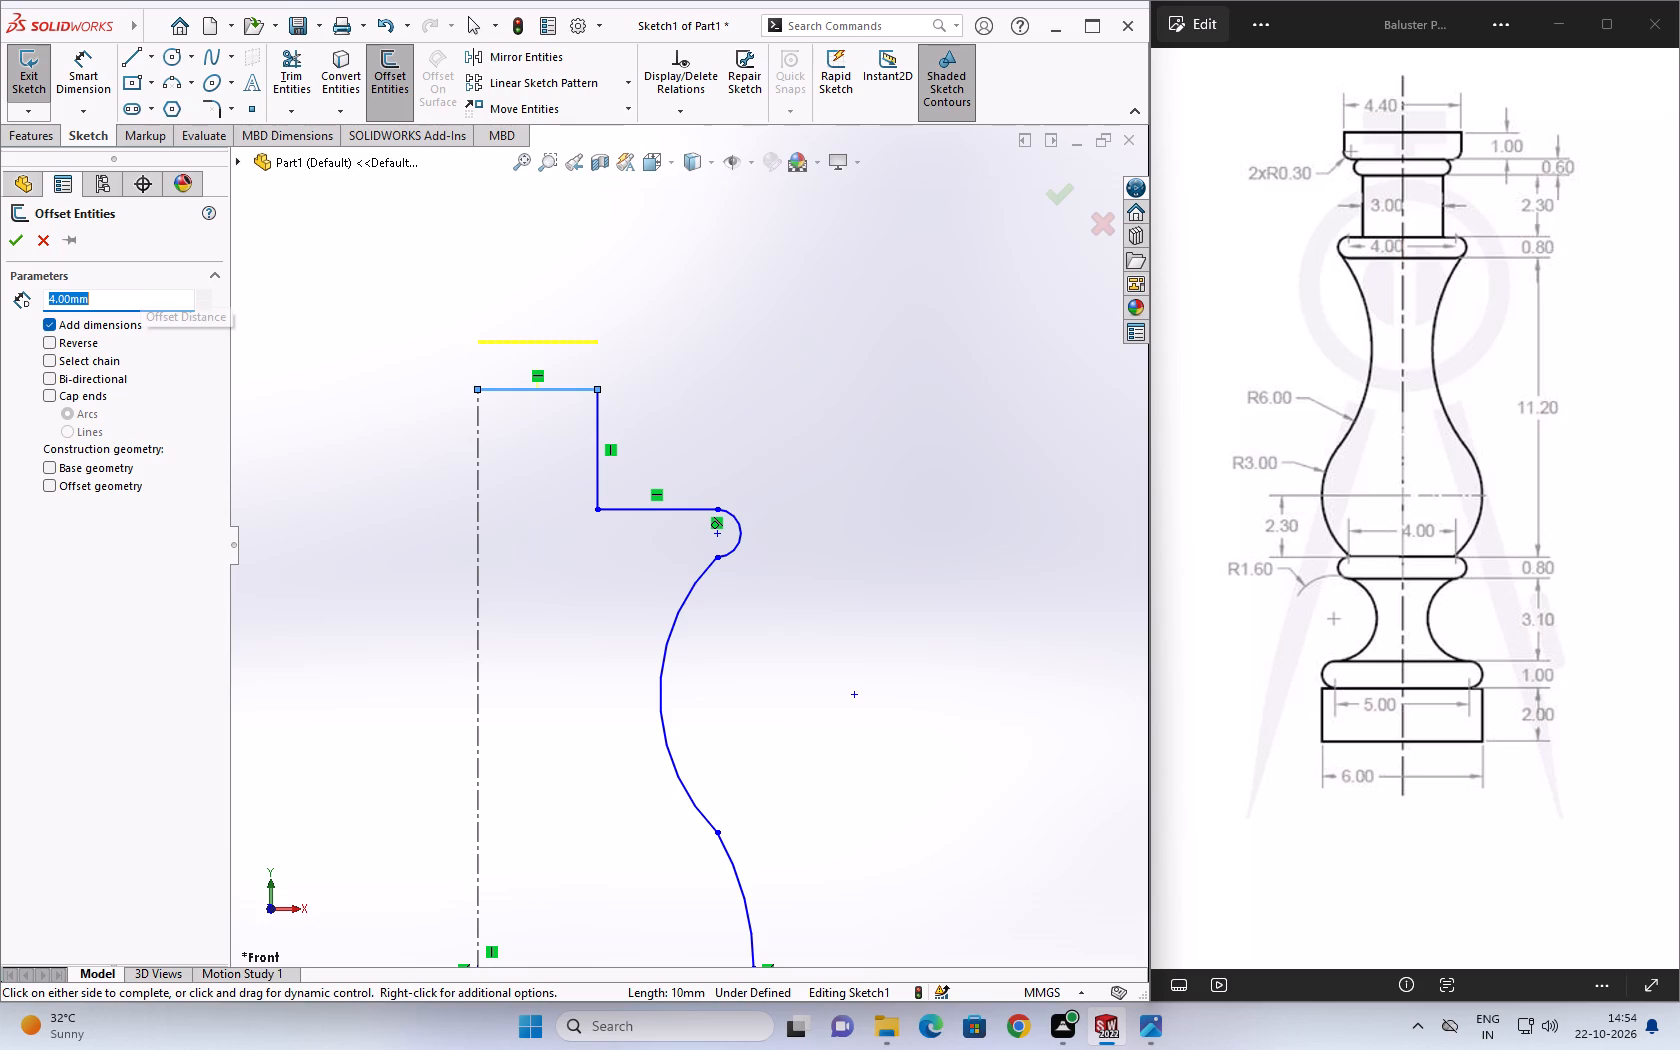
{"action": "left_click", "coordinate": [11, 251]}
{"action": "key", "text": "Escape"}
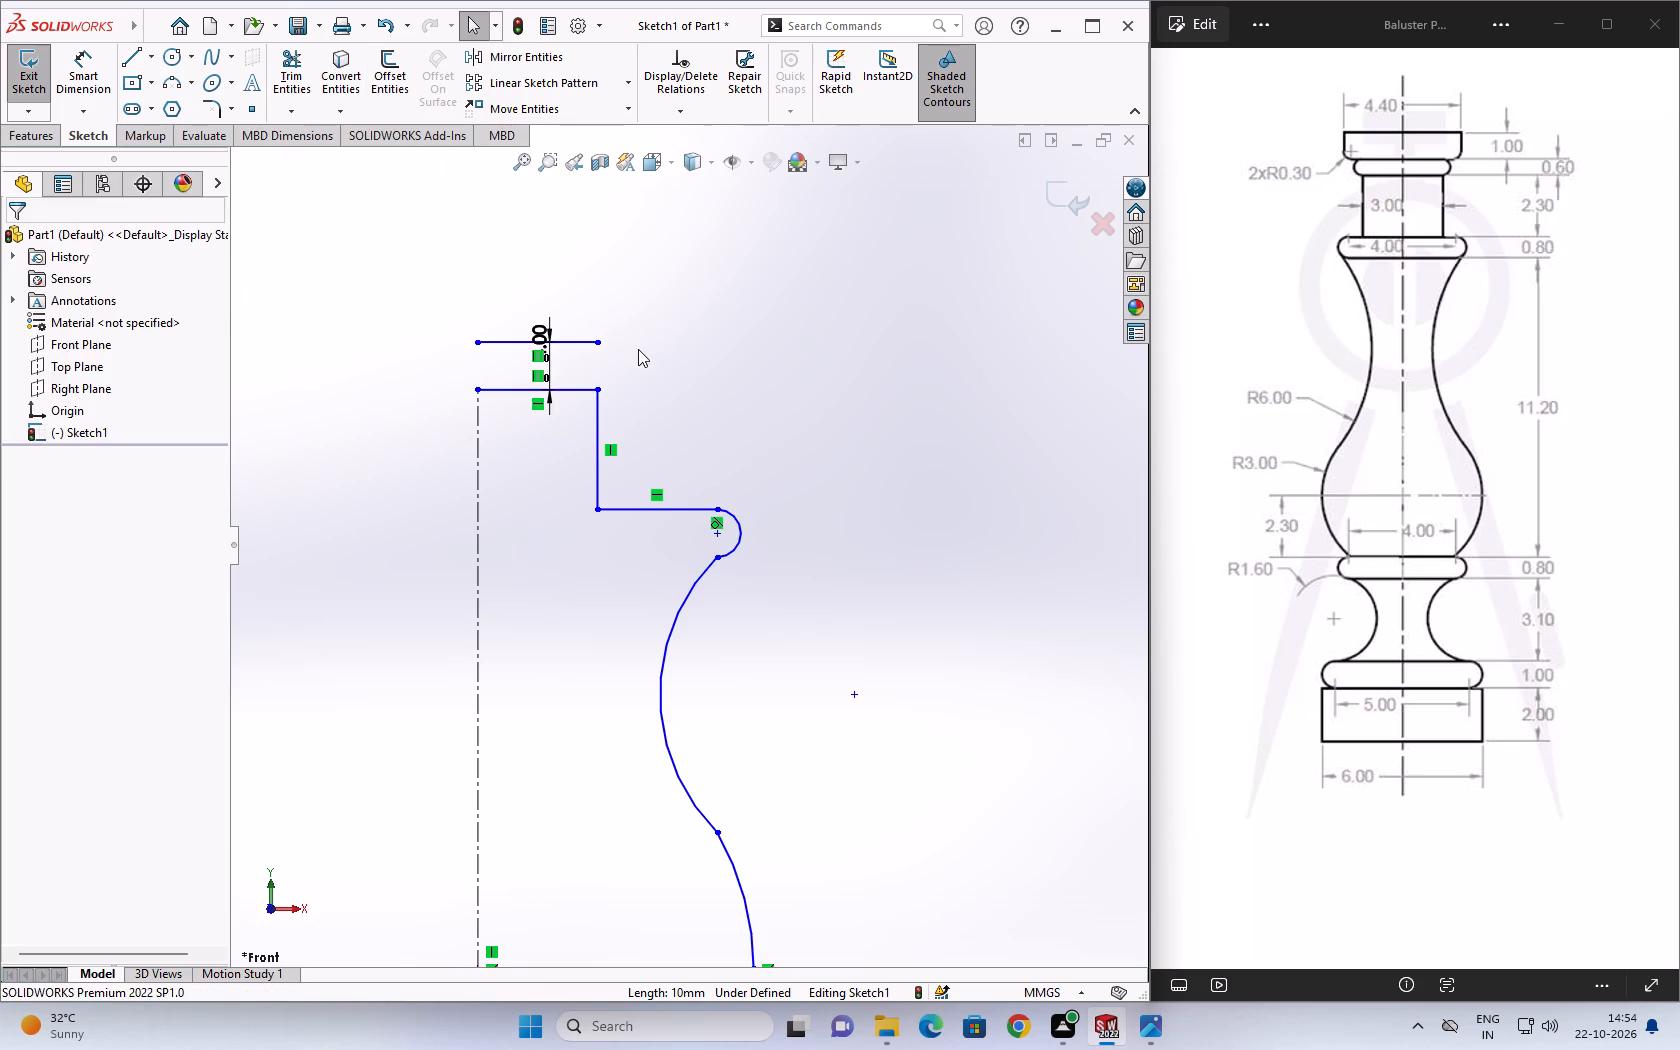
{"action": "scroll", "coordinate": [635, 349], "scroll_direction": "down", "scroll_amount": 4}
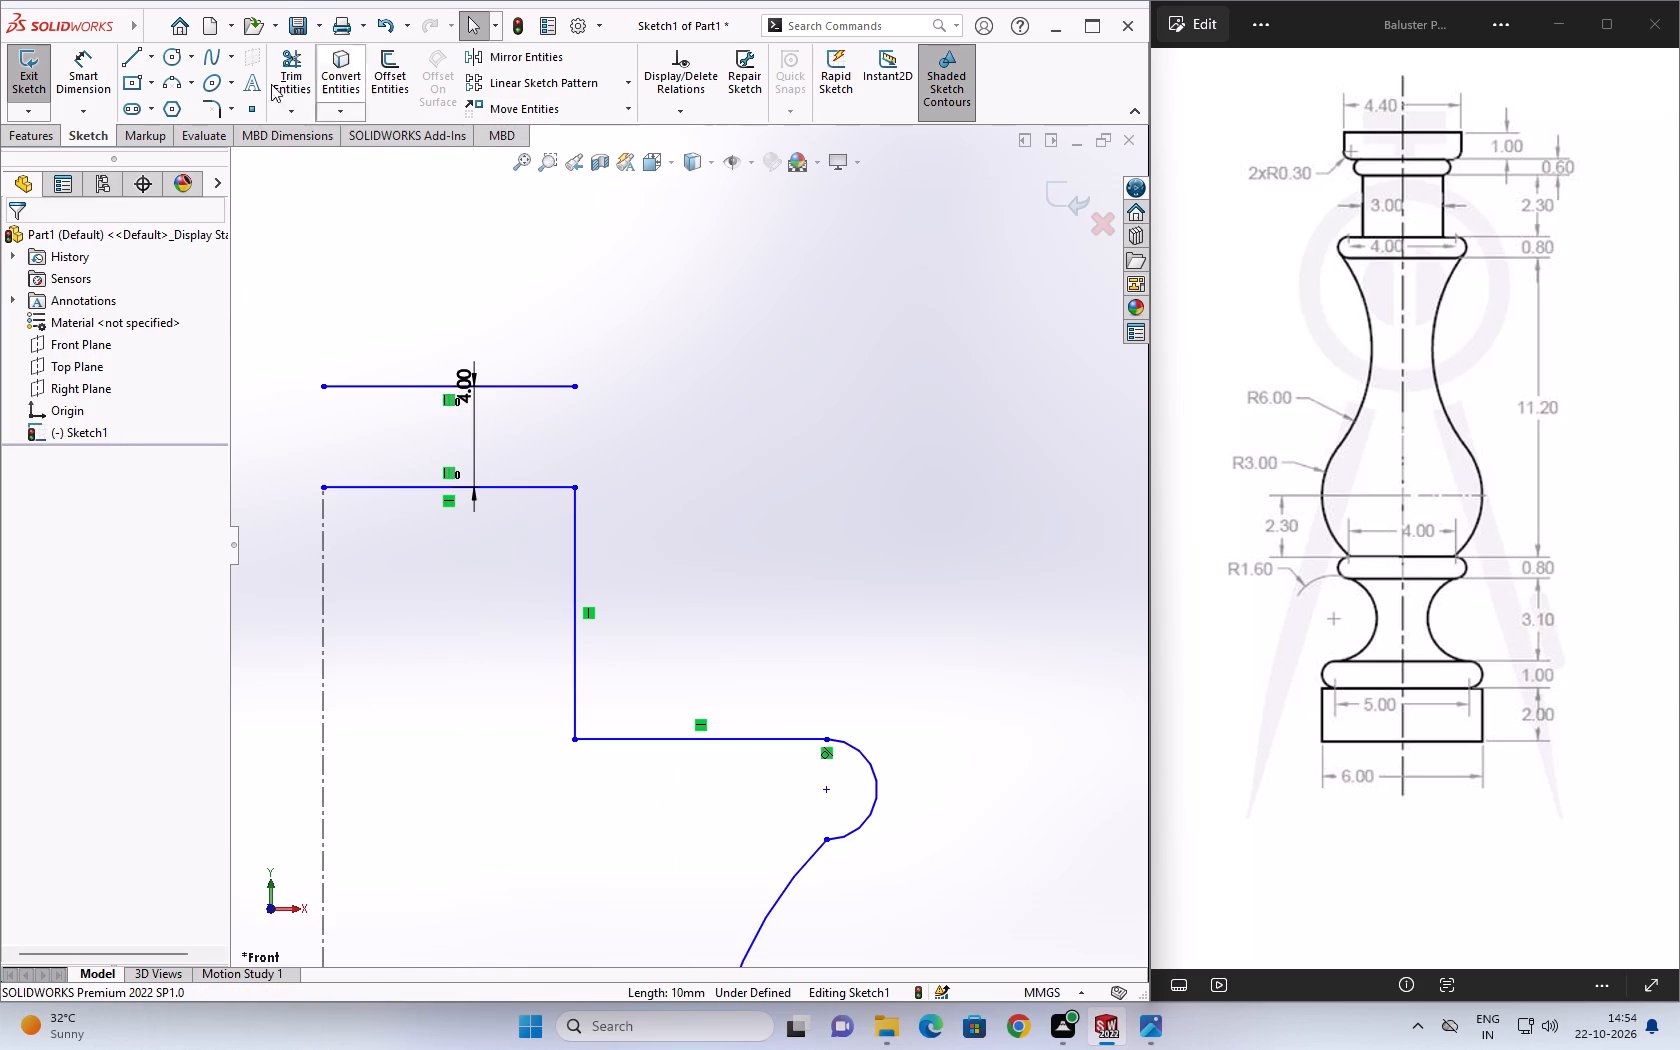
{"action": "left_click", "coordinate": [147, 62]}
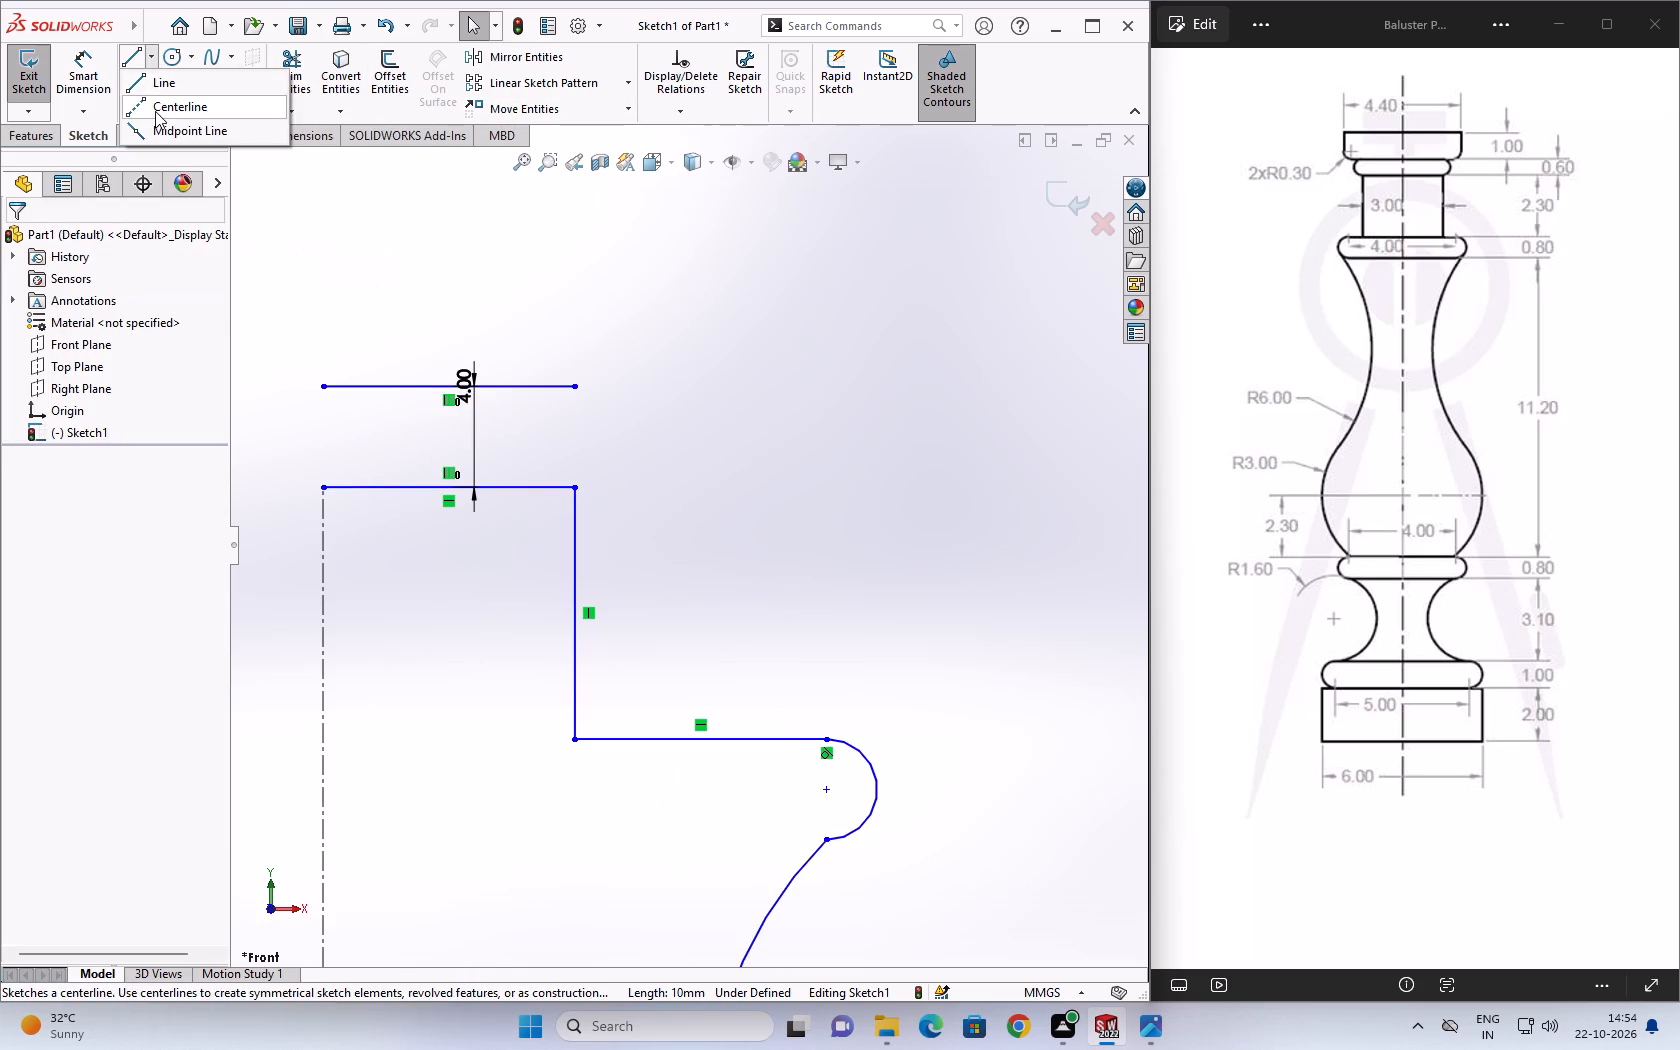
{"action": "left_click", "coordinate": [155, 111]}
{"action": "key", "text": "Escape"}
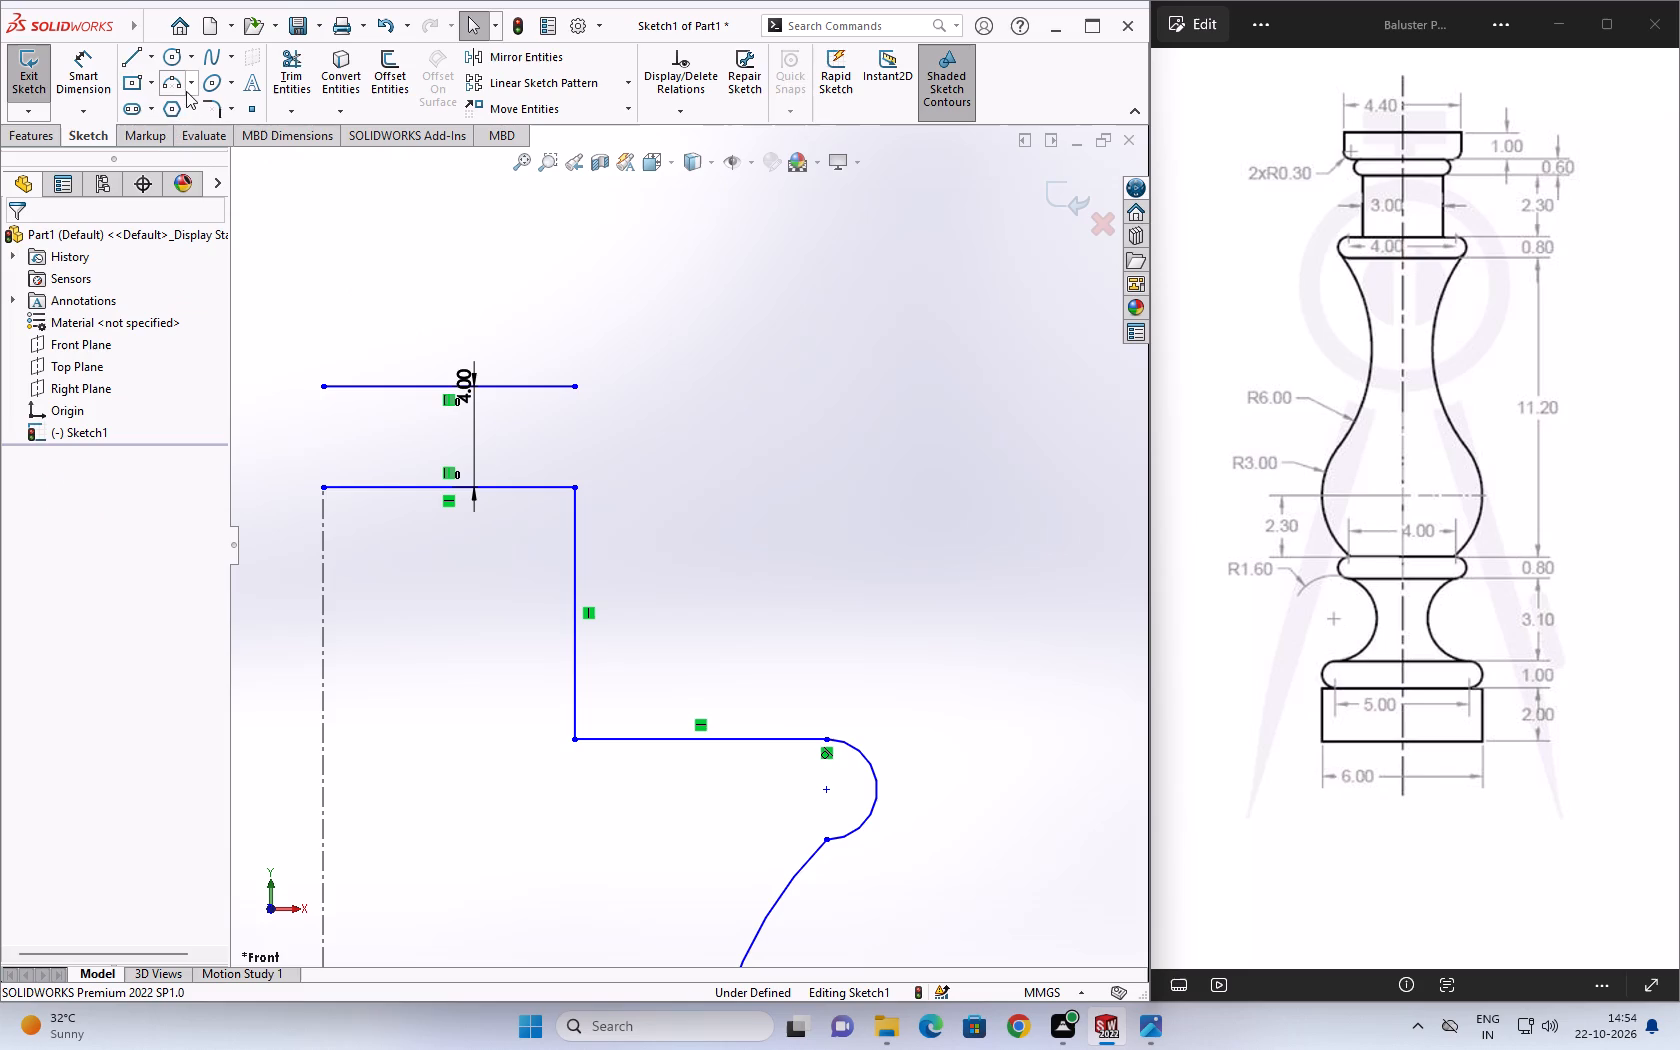
Draw an outward-bulging 3 point arc of about 2.83 mm radius and 90° joining the outer ends of the neck's two top lines.
{"action": "left_click", "coordinate": [186, 83]}
{"action": "left_click", "coordinate": [198, 148]}
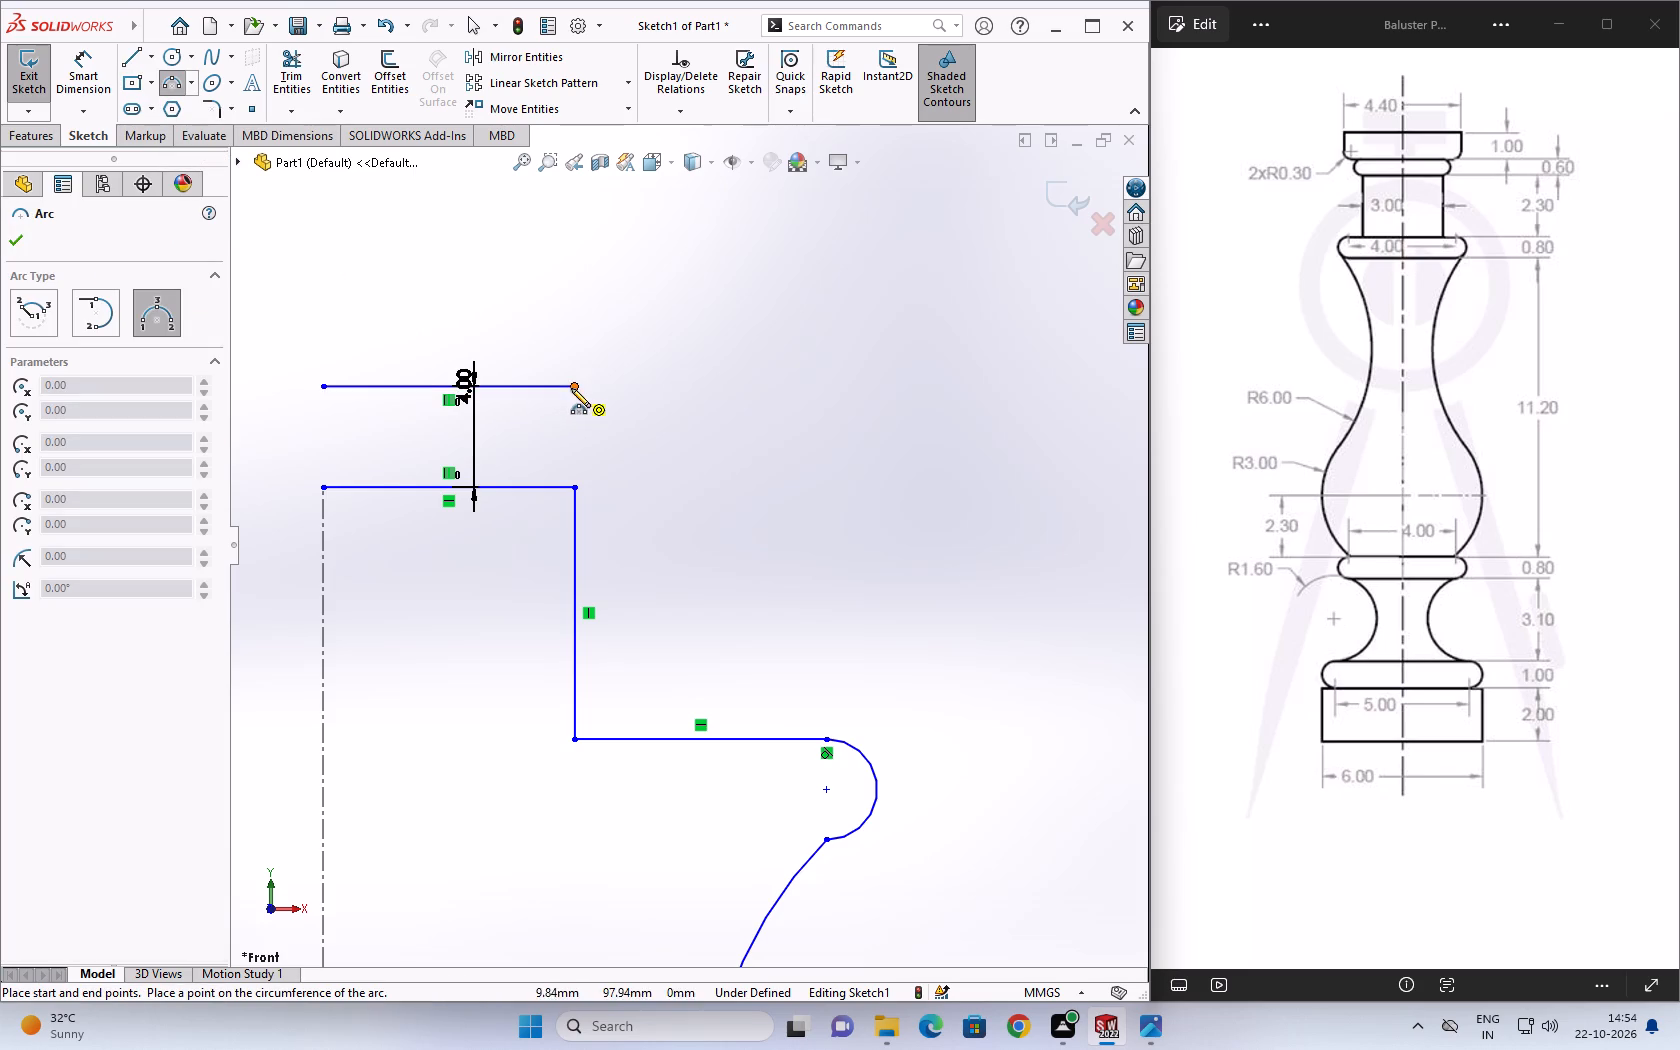
{"action": "left_click", "coordinate": [571, 388]}
{"action": "left_click", "coordinate": [577, 486]}
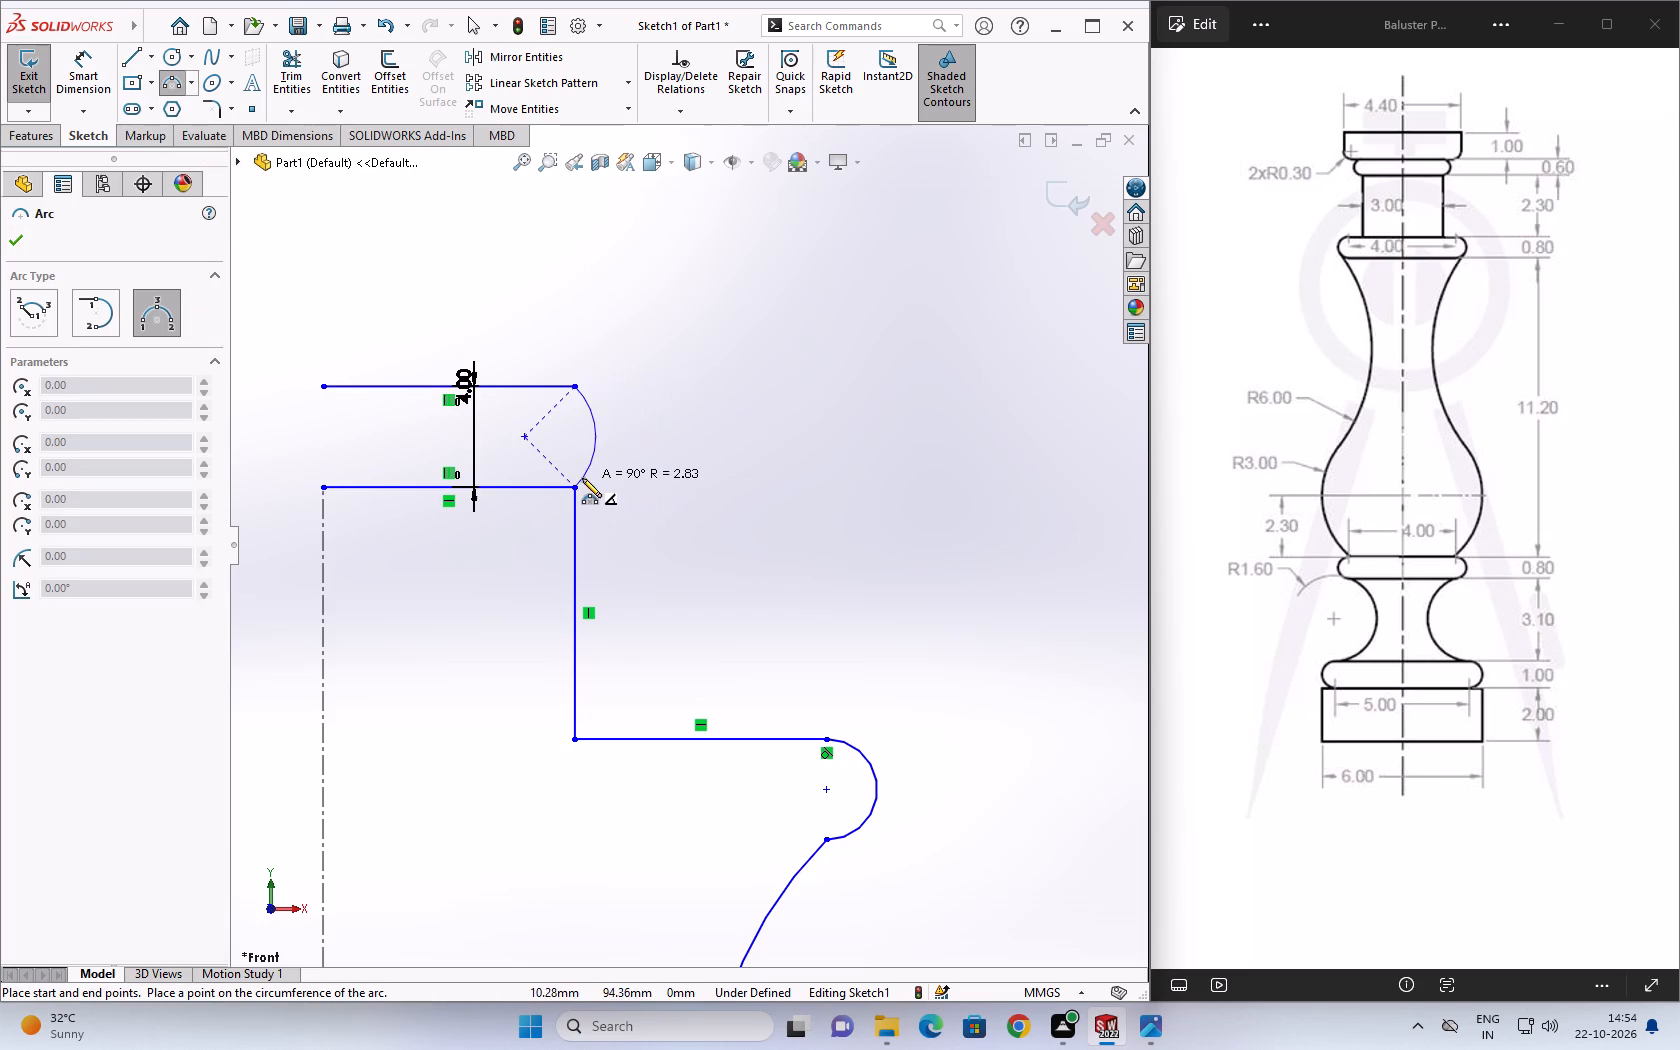
{"action": "left_click", "coordinate": [584, 471]}
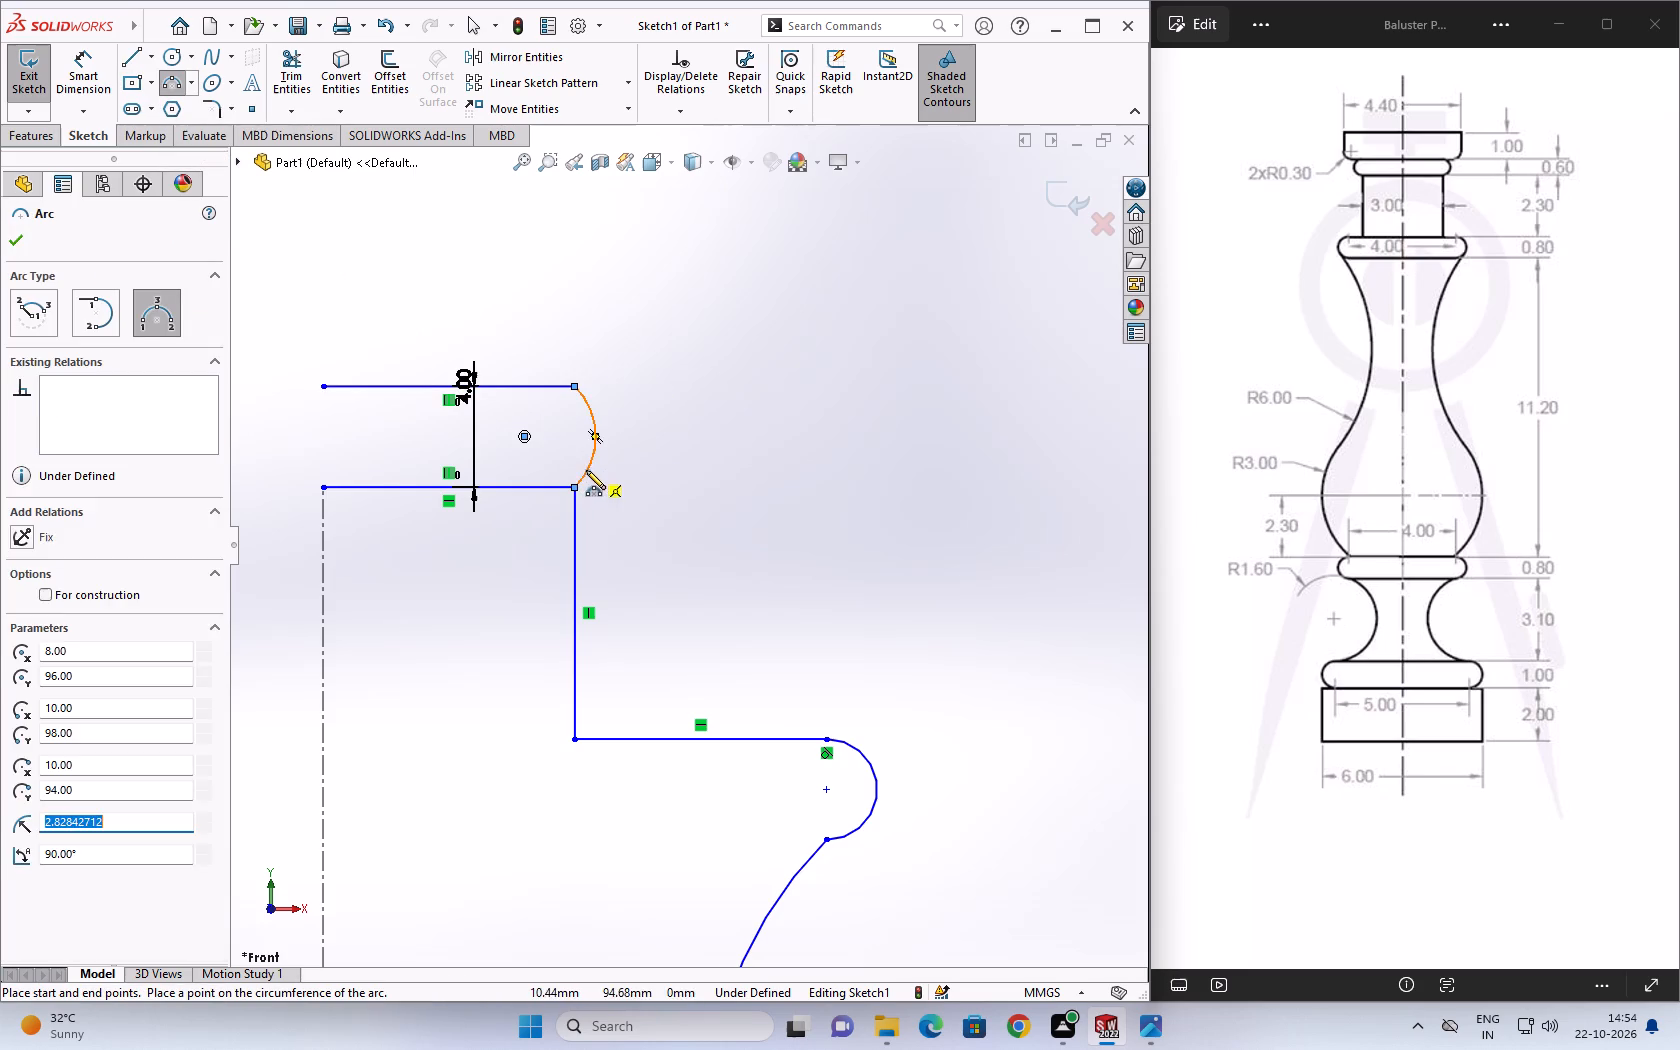
{"action": "key", "text": "Escape"}
{"action": "key", "text": "Escape"}
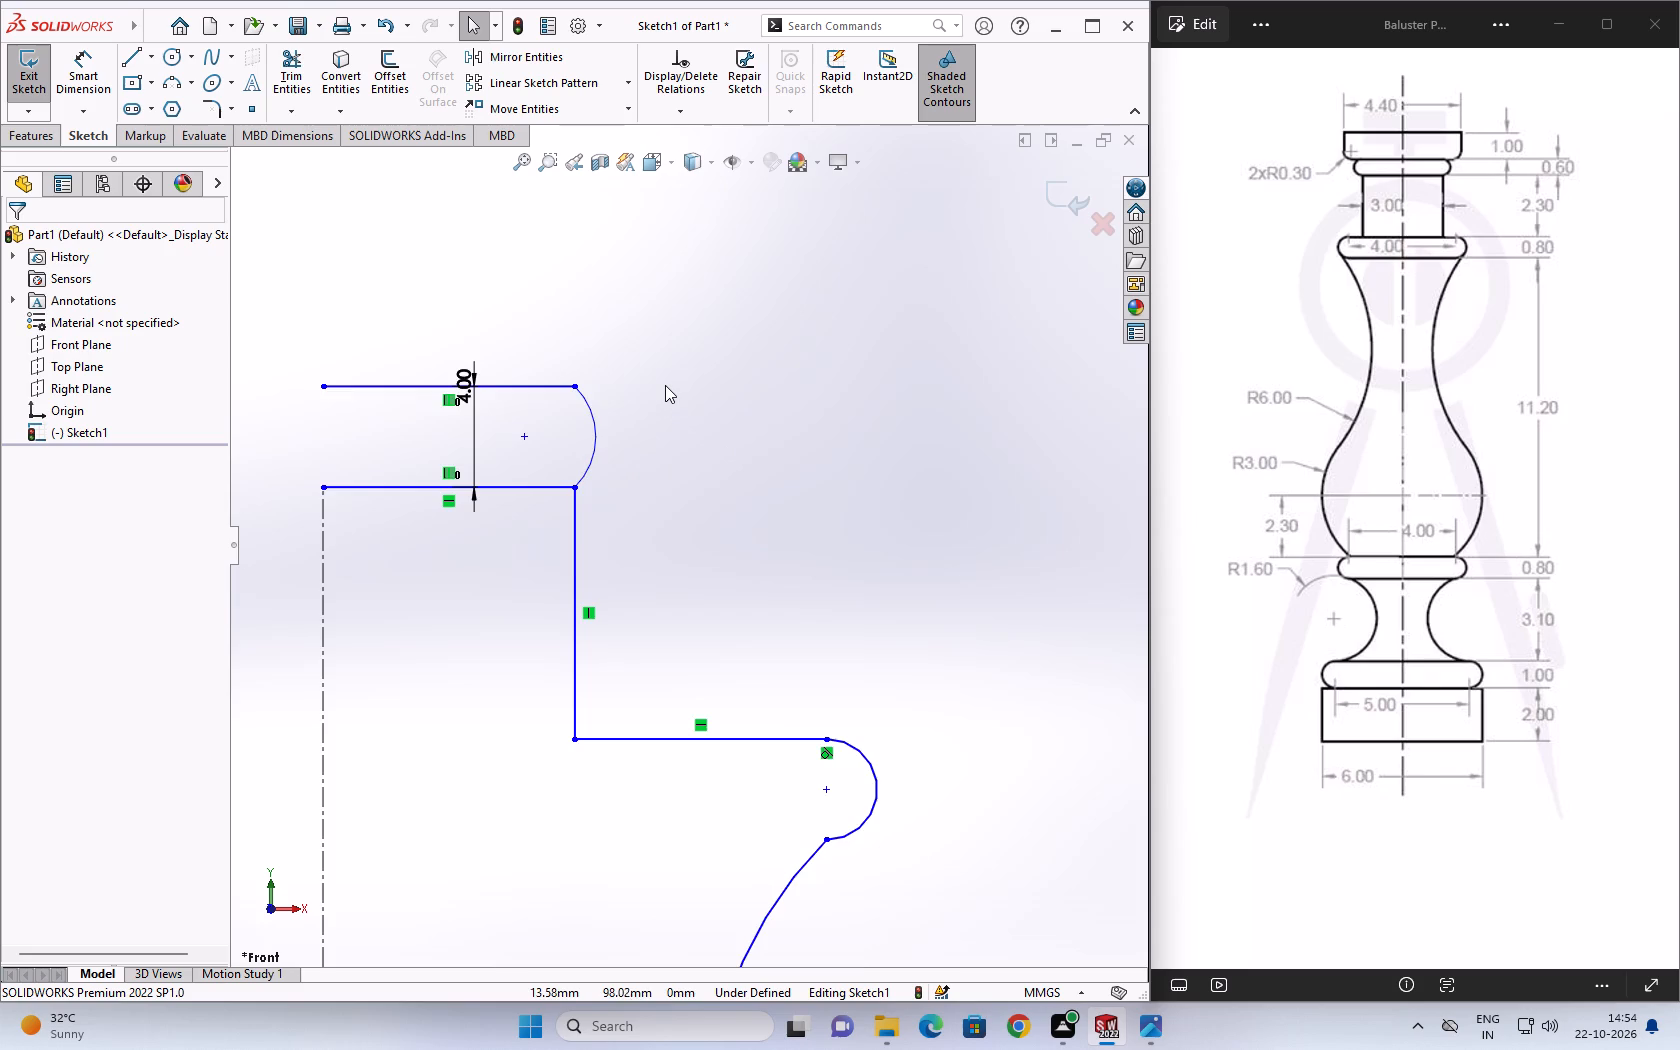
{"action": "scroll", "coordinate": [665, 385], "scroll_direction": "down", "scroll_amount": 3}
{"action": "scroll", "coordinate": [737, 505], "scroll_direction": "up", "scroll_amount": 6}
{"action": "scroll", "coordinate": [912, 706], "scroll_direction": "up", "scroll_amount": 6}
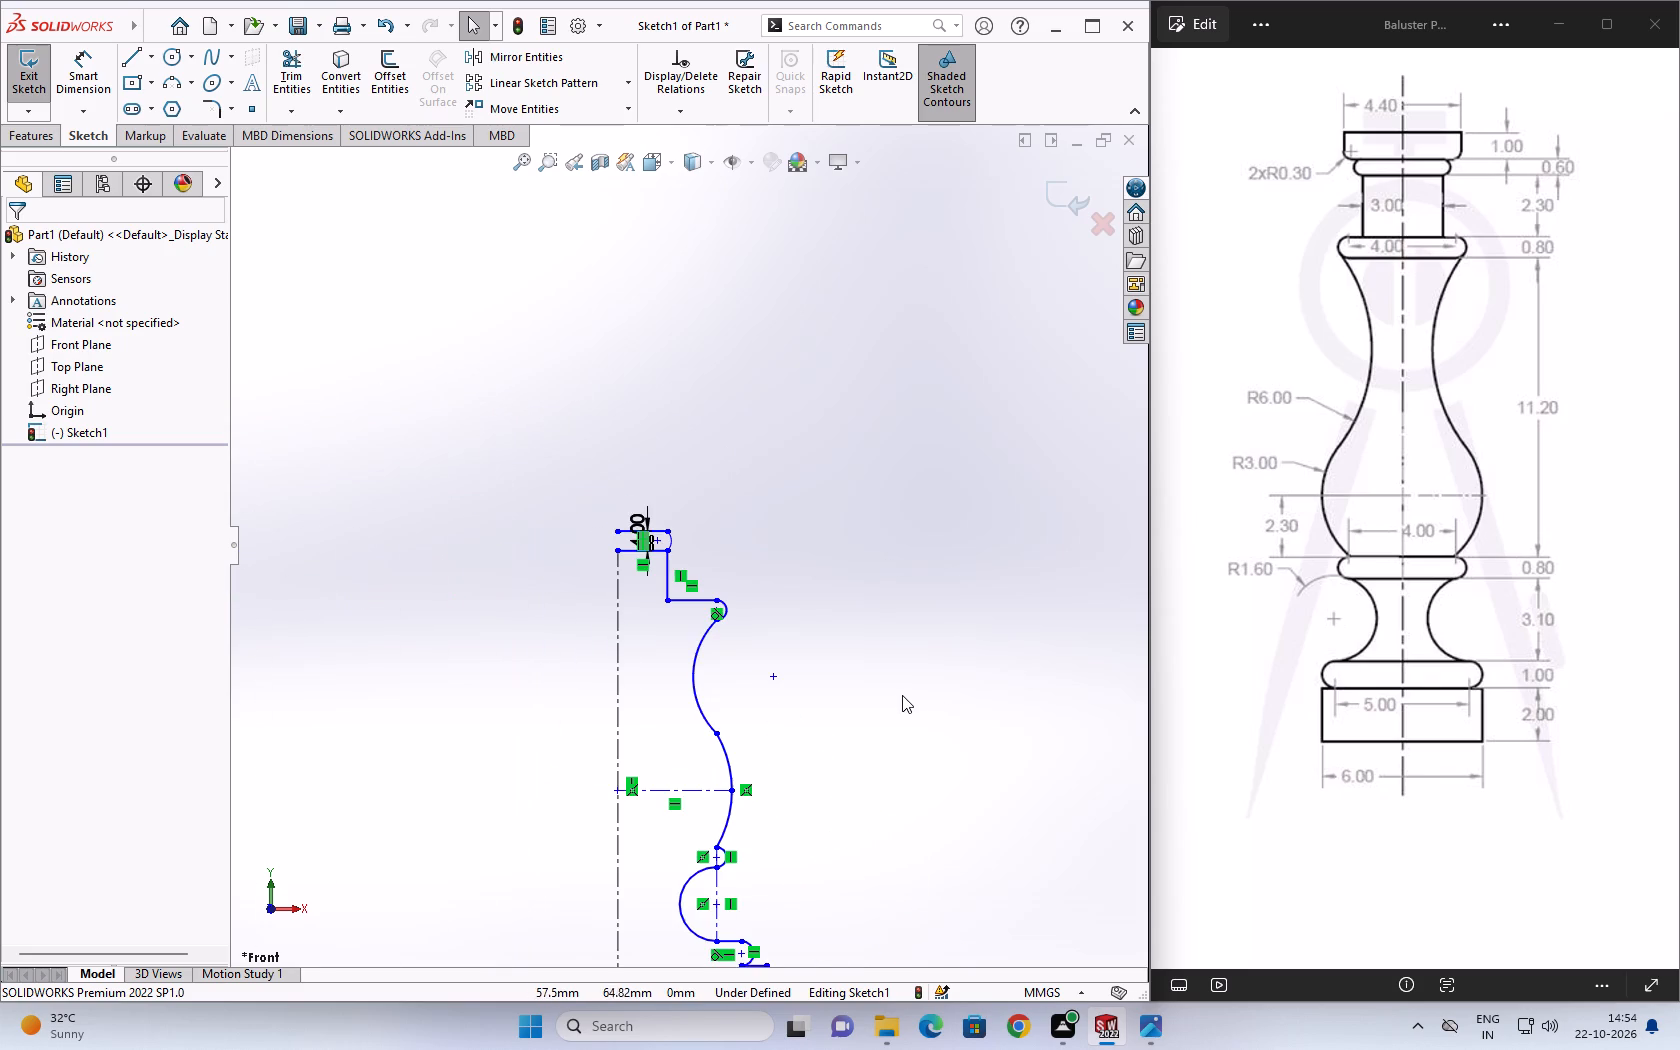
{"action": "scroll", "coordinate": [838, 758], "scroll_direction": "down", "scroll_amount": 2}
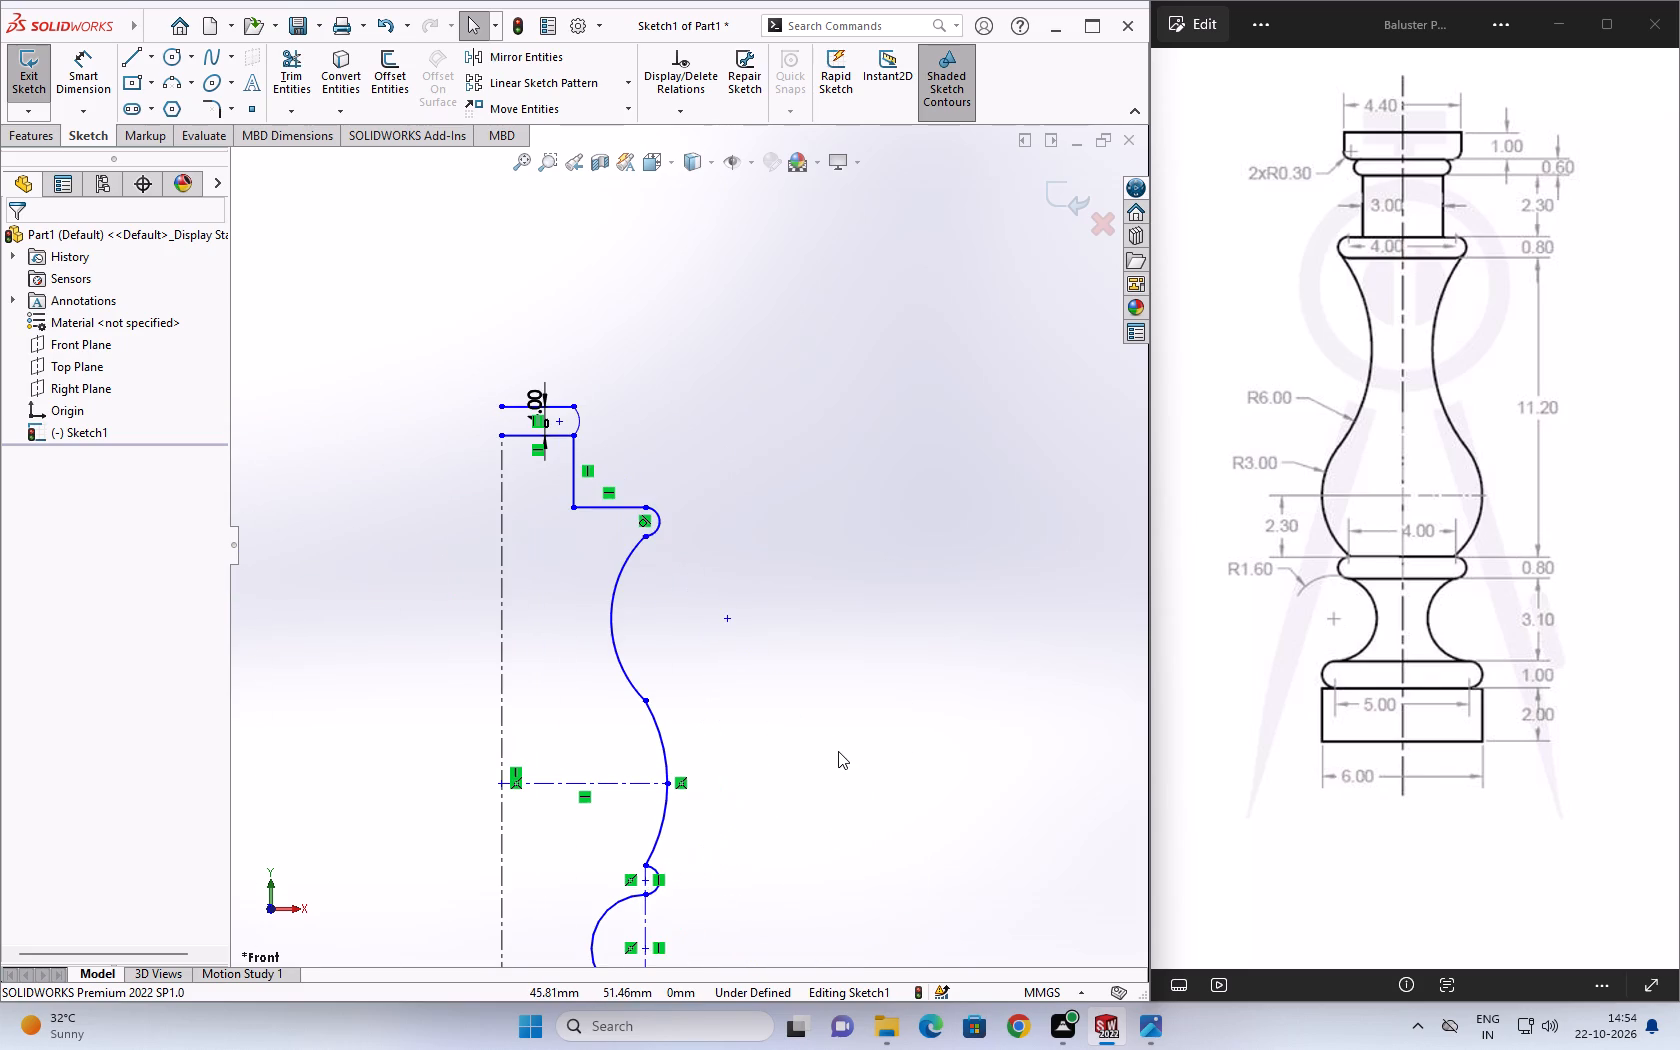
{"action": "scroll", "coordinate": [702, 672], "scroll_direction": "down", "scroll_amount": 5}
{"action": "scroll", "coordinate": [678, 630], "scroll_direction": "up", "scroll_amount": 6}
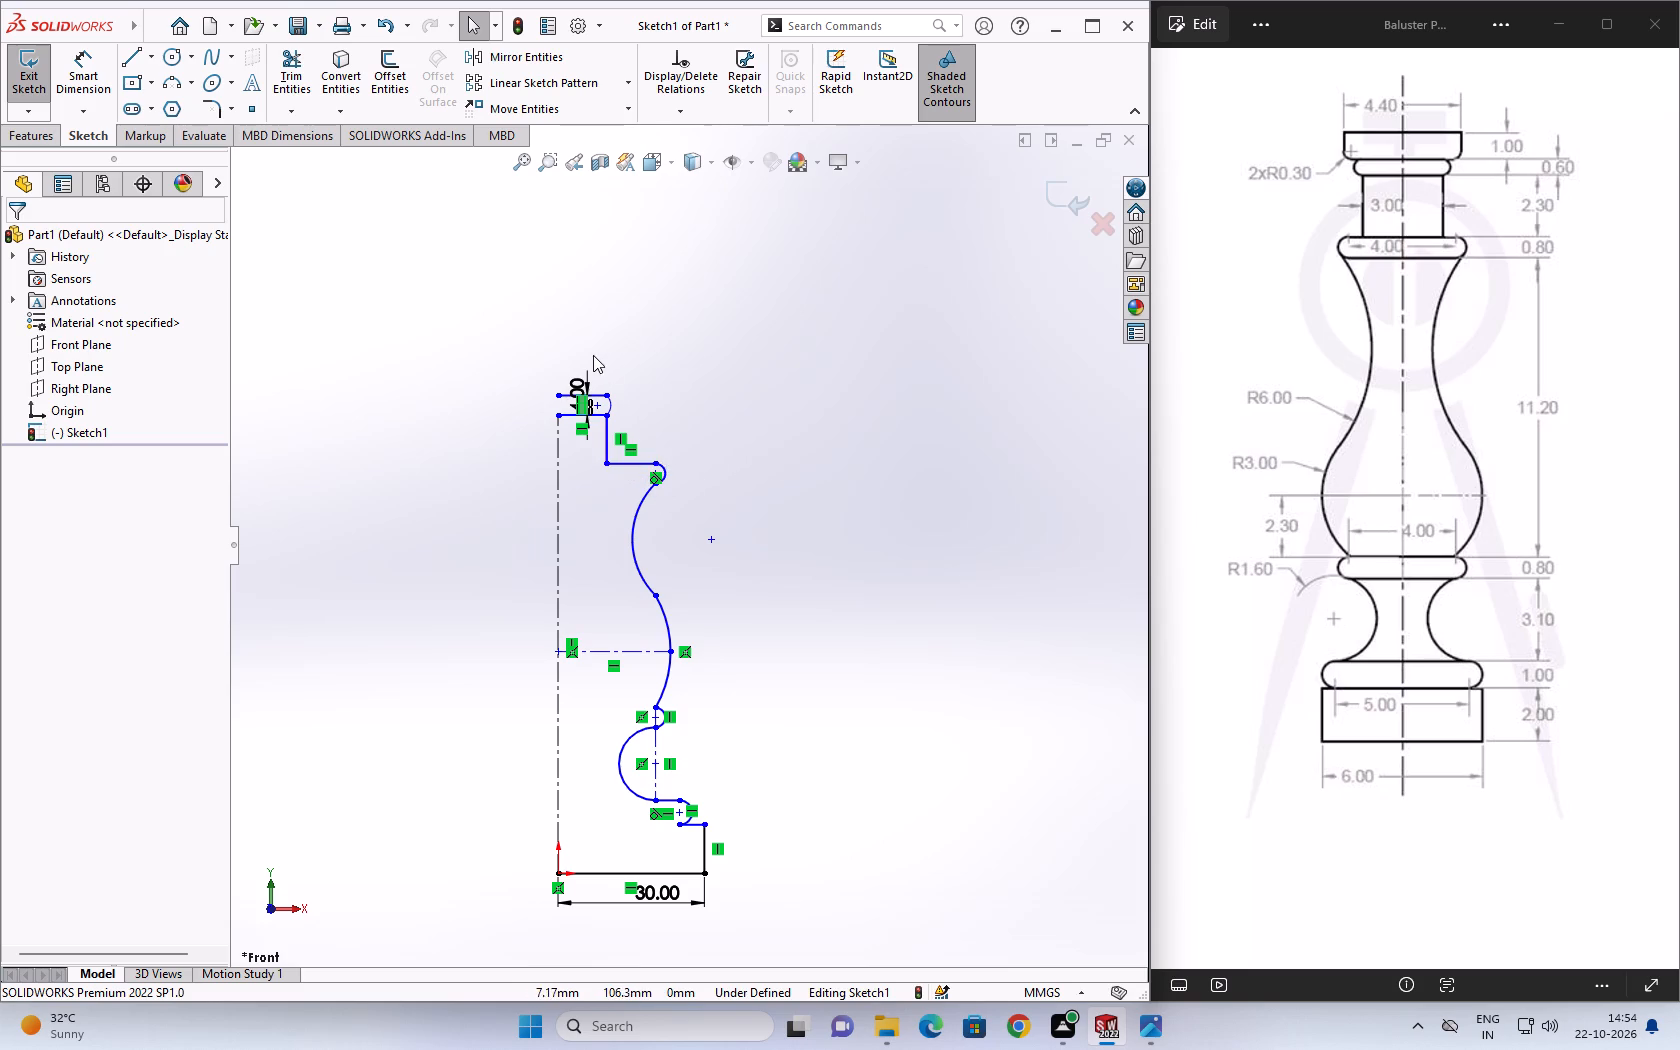
Extend the vertical centerline up to the horizontal line offset 4 mm above the neck's top.
{"action": "scroll", "coordinate": [592, 306], "scroll_direction": "up", "scroll_amount": 2}
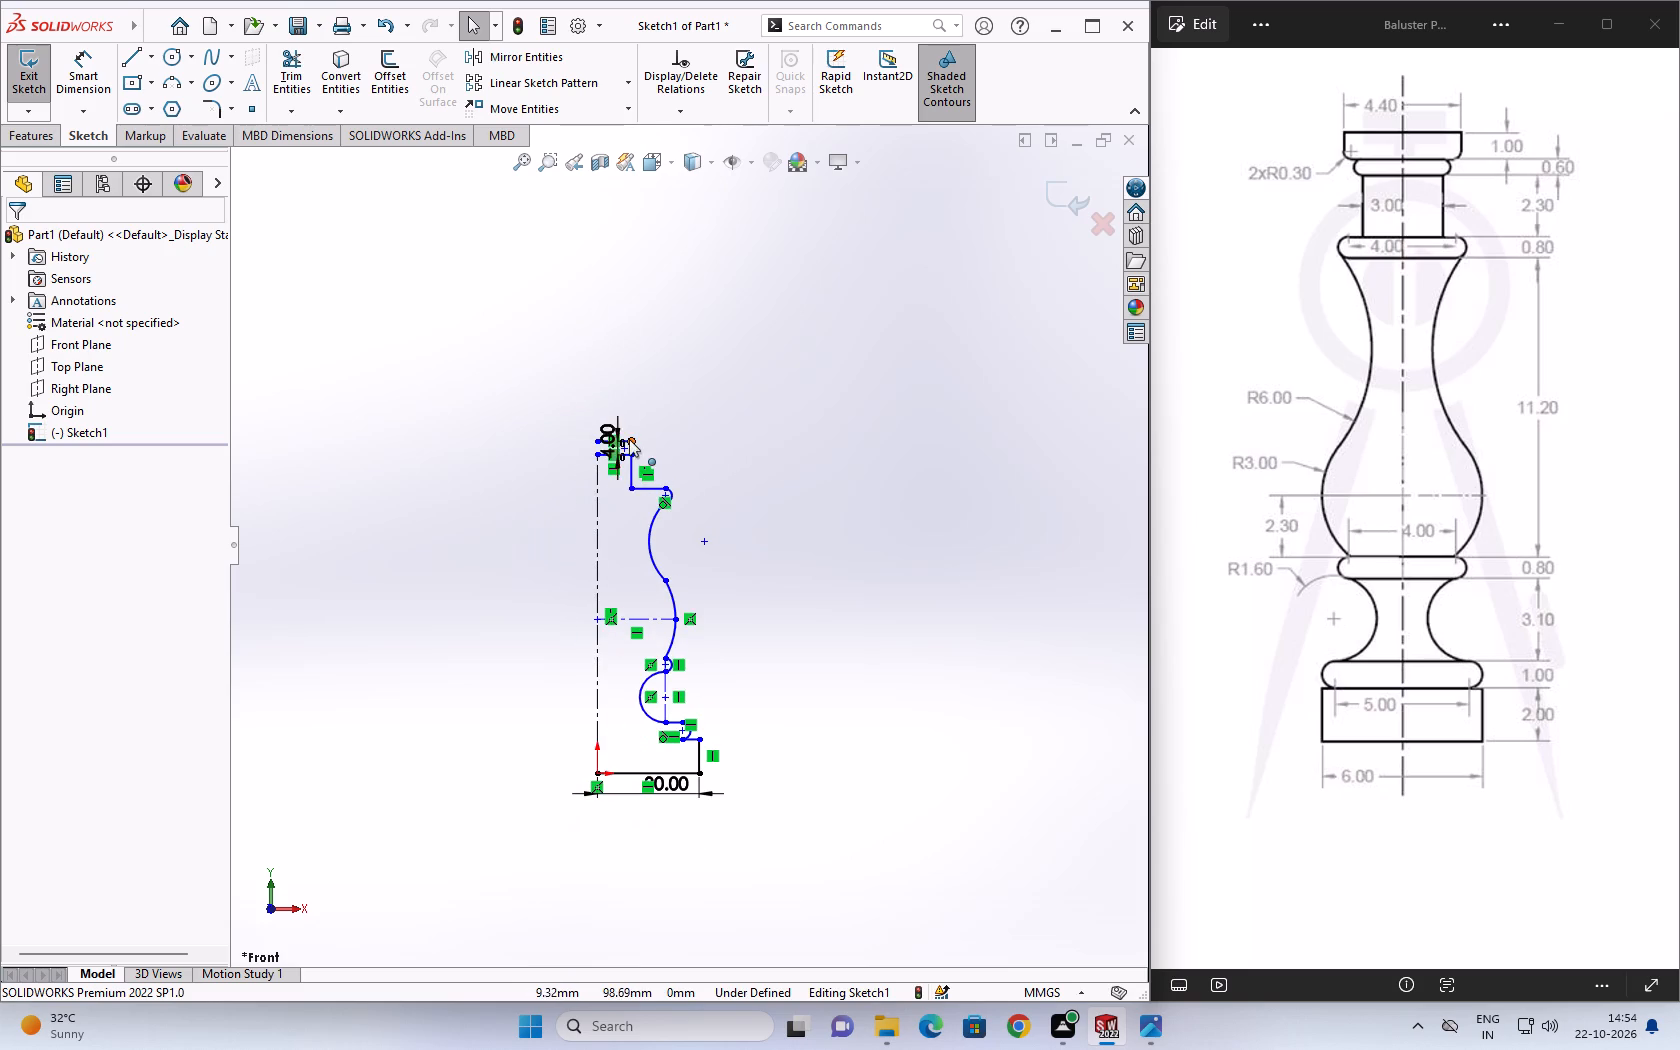
{"action": "scroll", "coordinate": [629, 439], "scroll_direction": "up", "scroll_amount": 4}
{"action": "scroll", "coordinate": [634, 461], "scroll_direction": "down", "scroll_amount": 6}
{"action": "scroll", "coordinate": [728, 611], "scroll_direction": "down", "scroll_amount": 7}
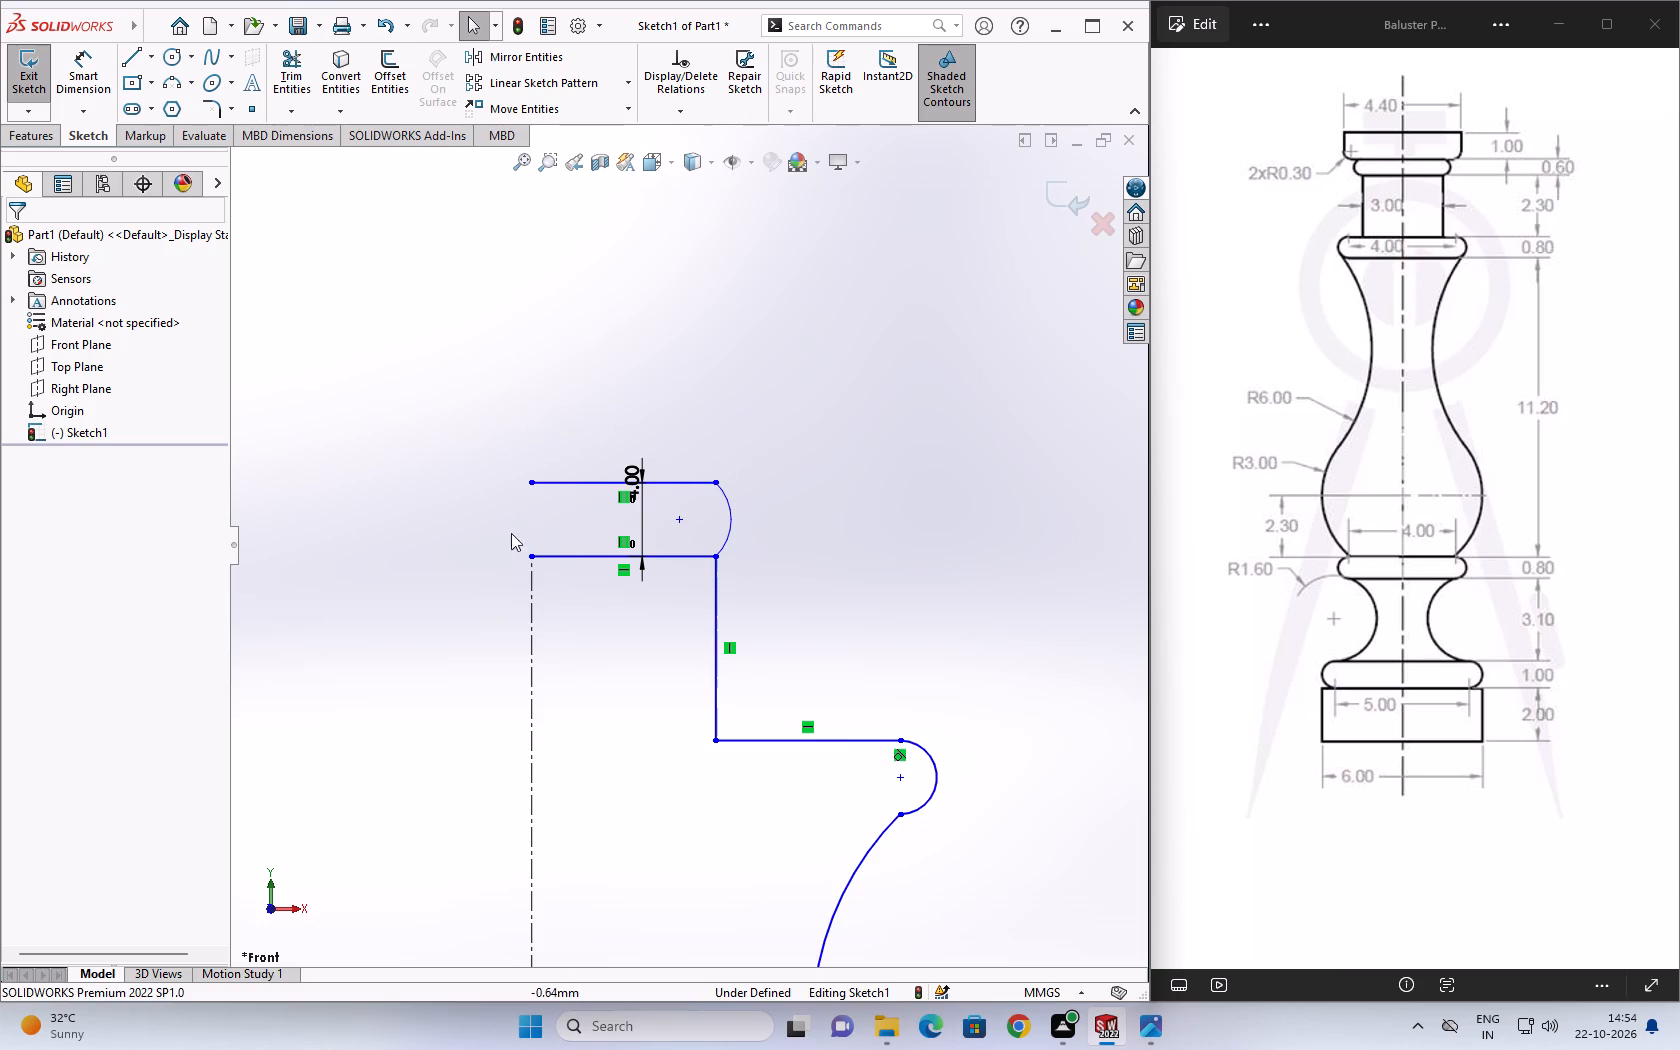
{"action": "left_click", "coordinate": [302, 117]}
{"action": "left_click", "coordinate": [307, 164]}
{"action": "left_click", "coordinate": [534, 648]}
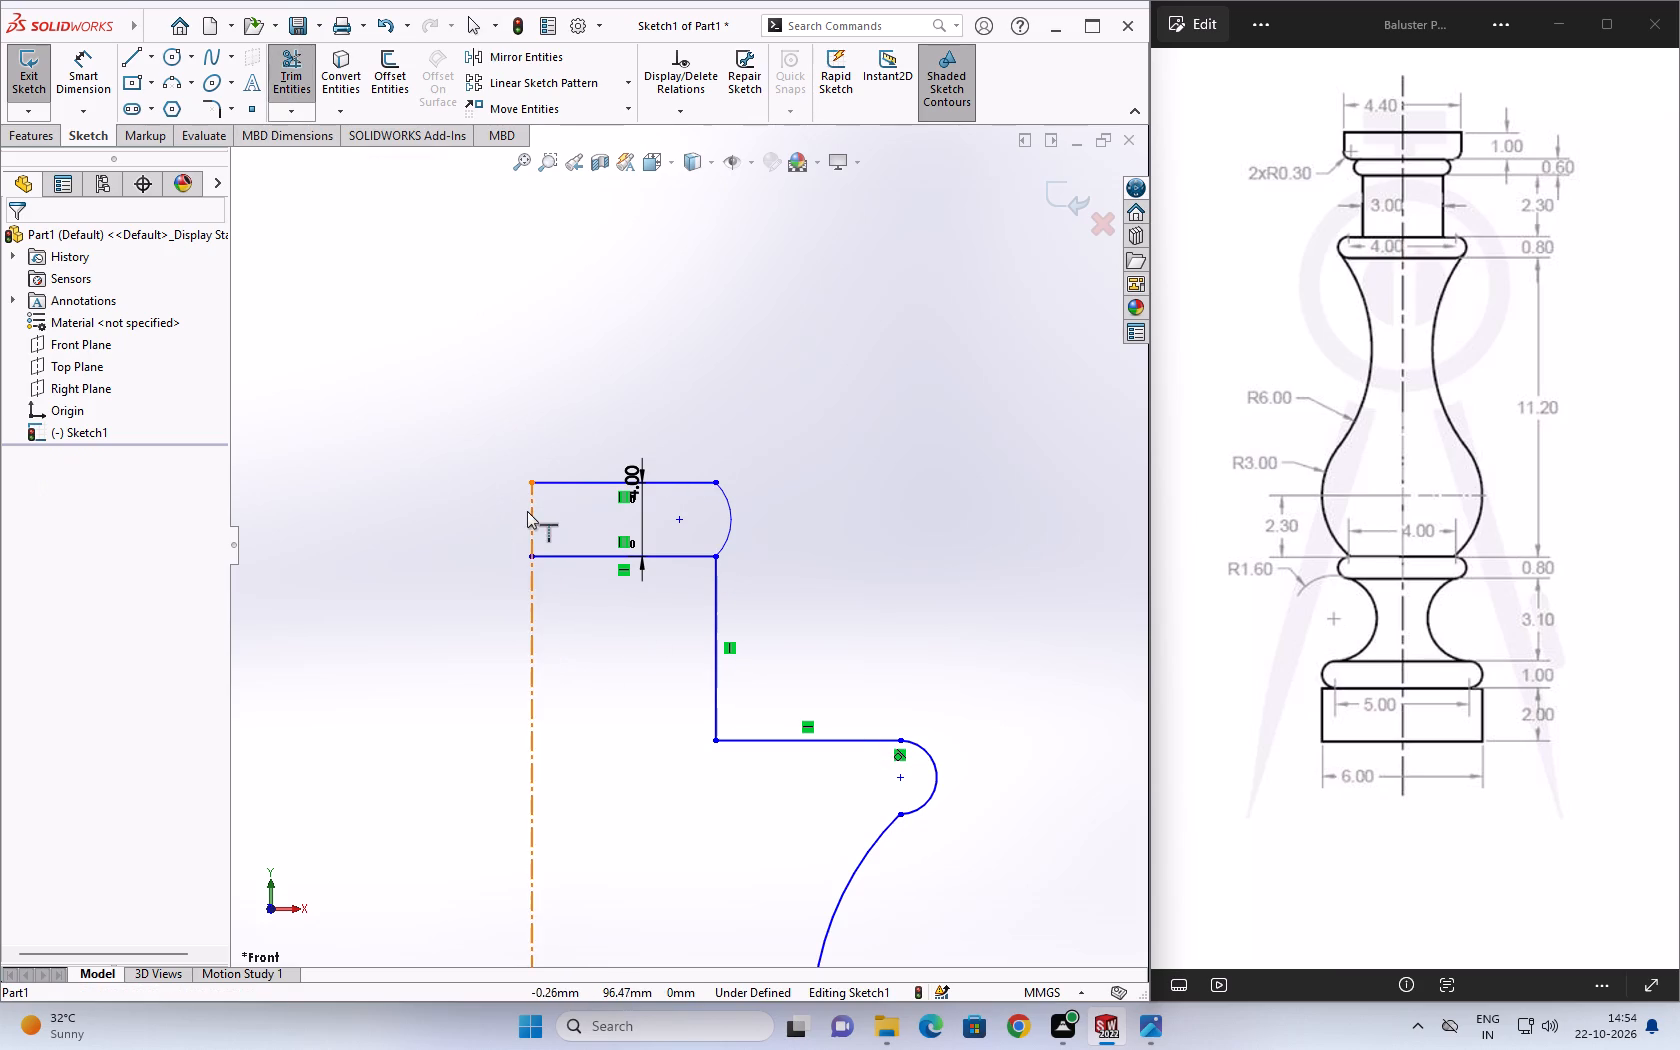
{"action": "key", "text": "Escape"}
{"action": "key", "text": "Escape"}
Draw a vertical line about 7.6 mm long upward from the inner end of the bead's top line.
{"action": "left_click", "coordinate": [136, 56]}
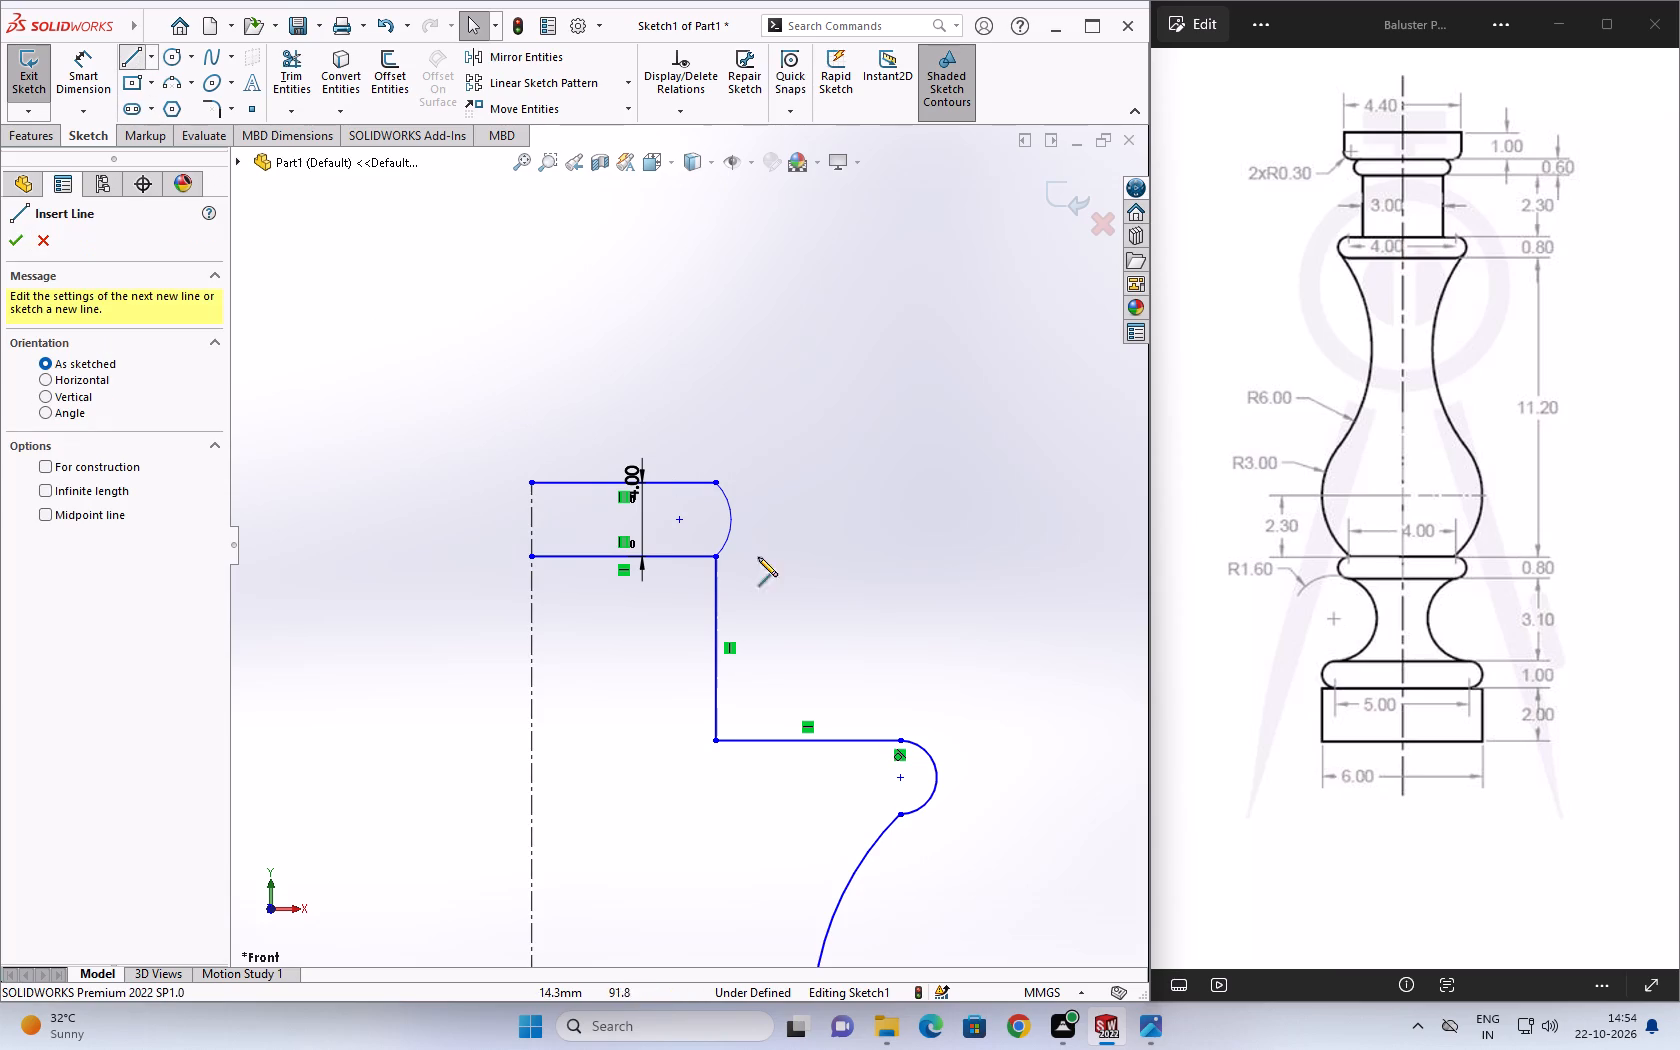
{"action": "left_click", "coordinate": [527, 481]}
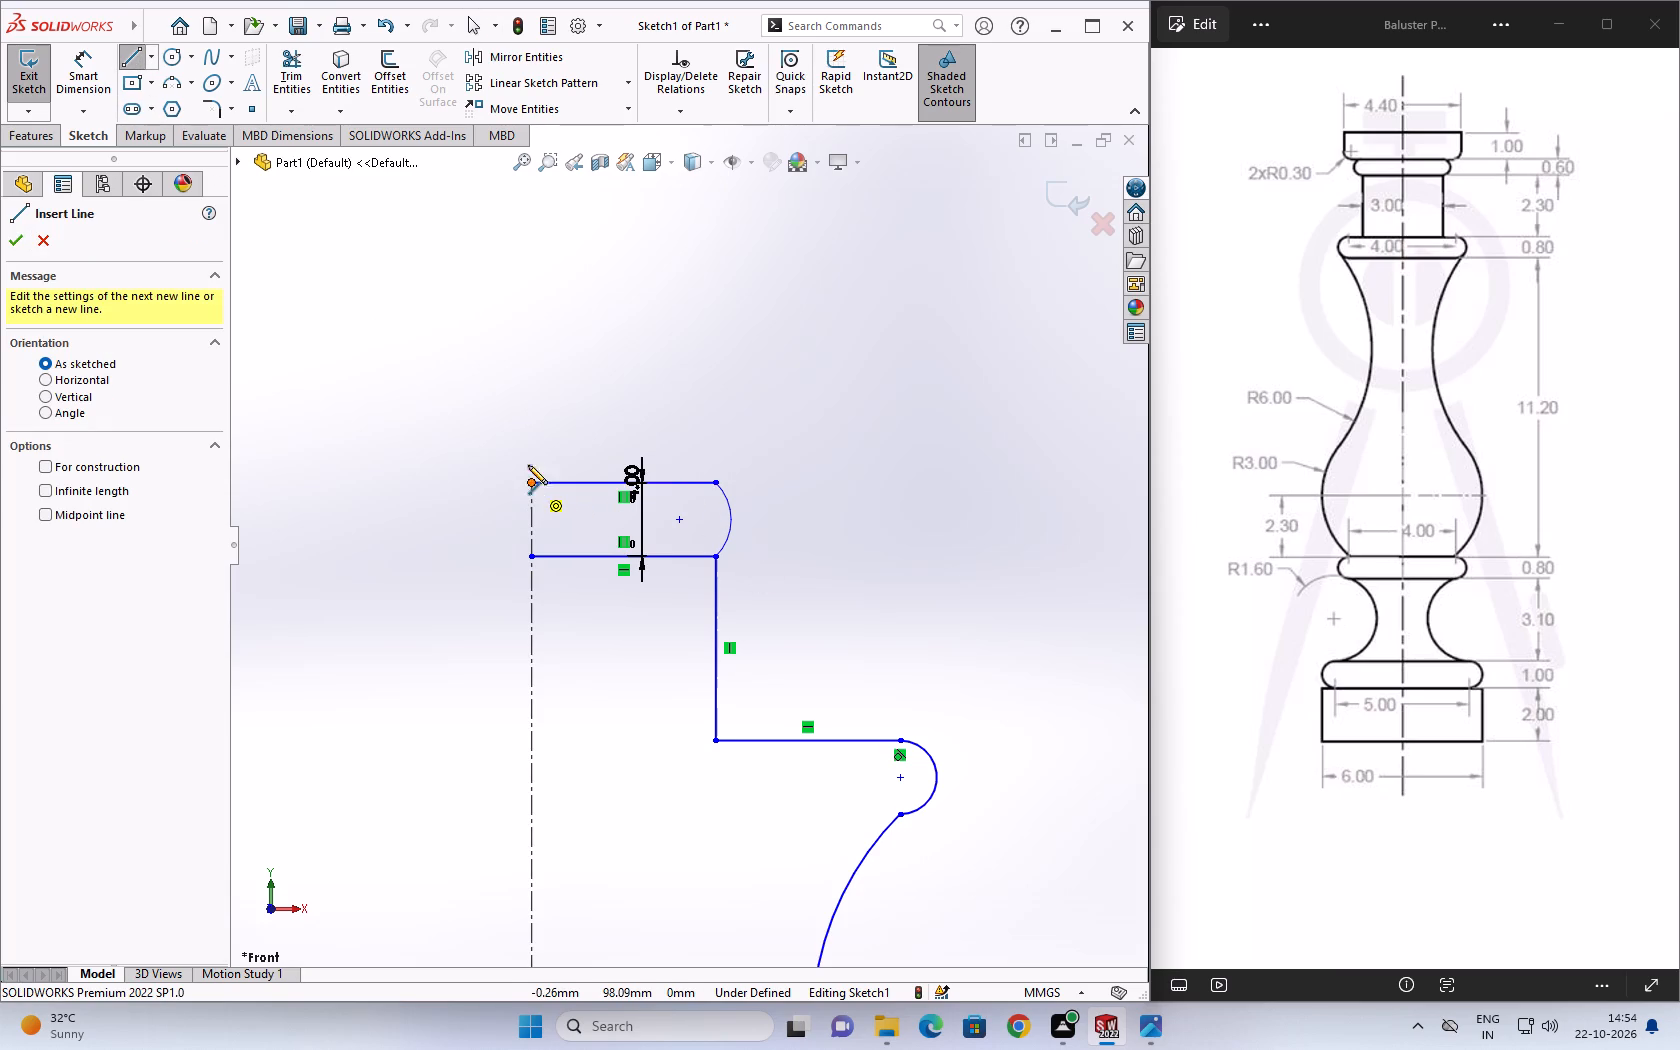
{"action": "left_click", "coordinate": [529, 343]}
{"action": "key", "text": "Escape"}
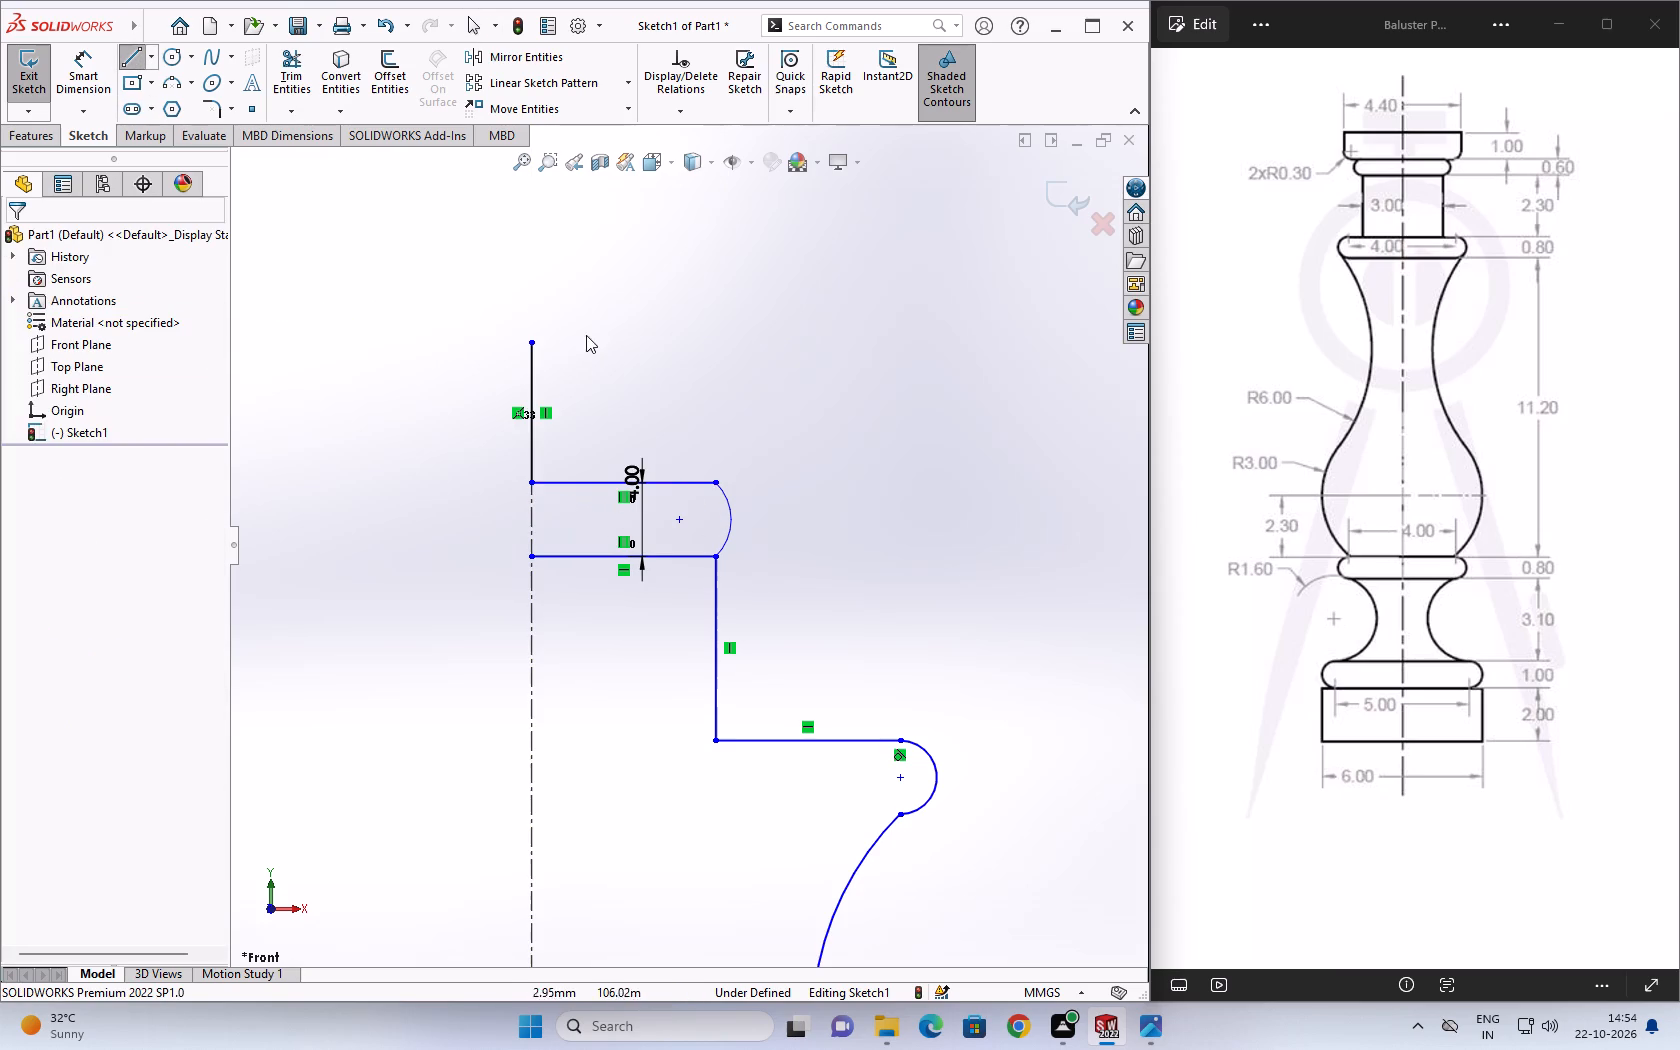
Set the new vertical line's length, trying 10 mm and 8 mm before settling on 6 mm.
{"action": "left_click", "coordinate": [529, 388]}
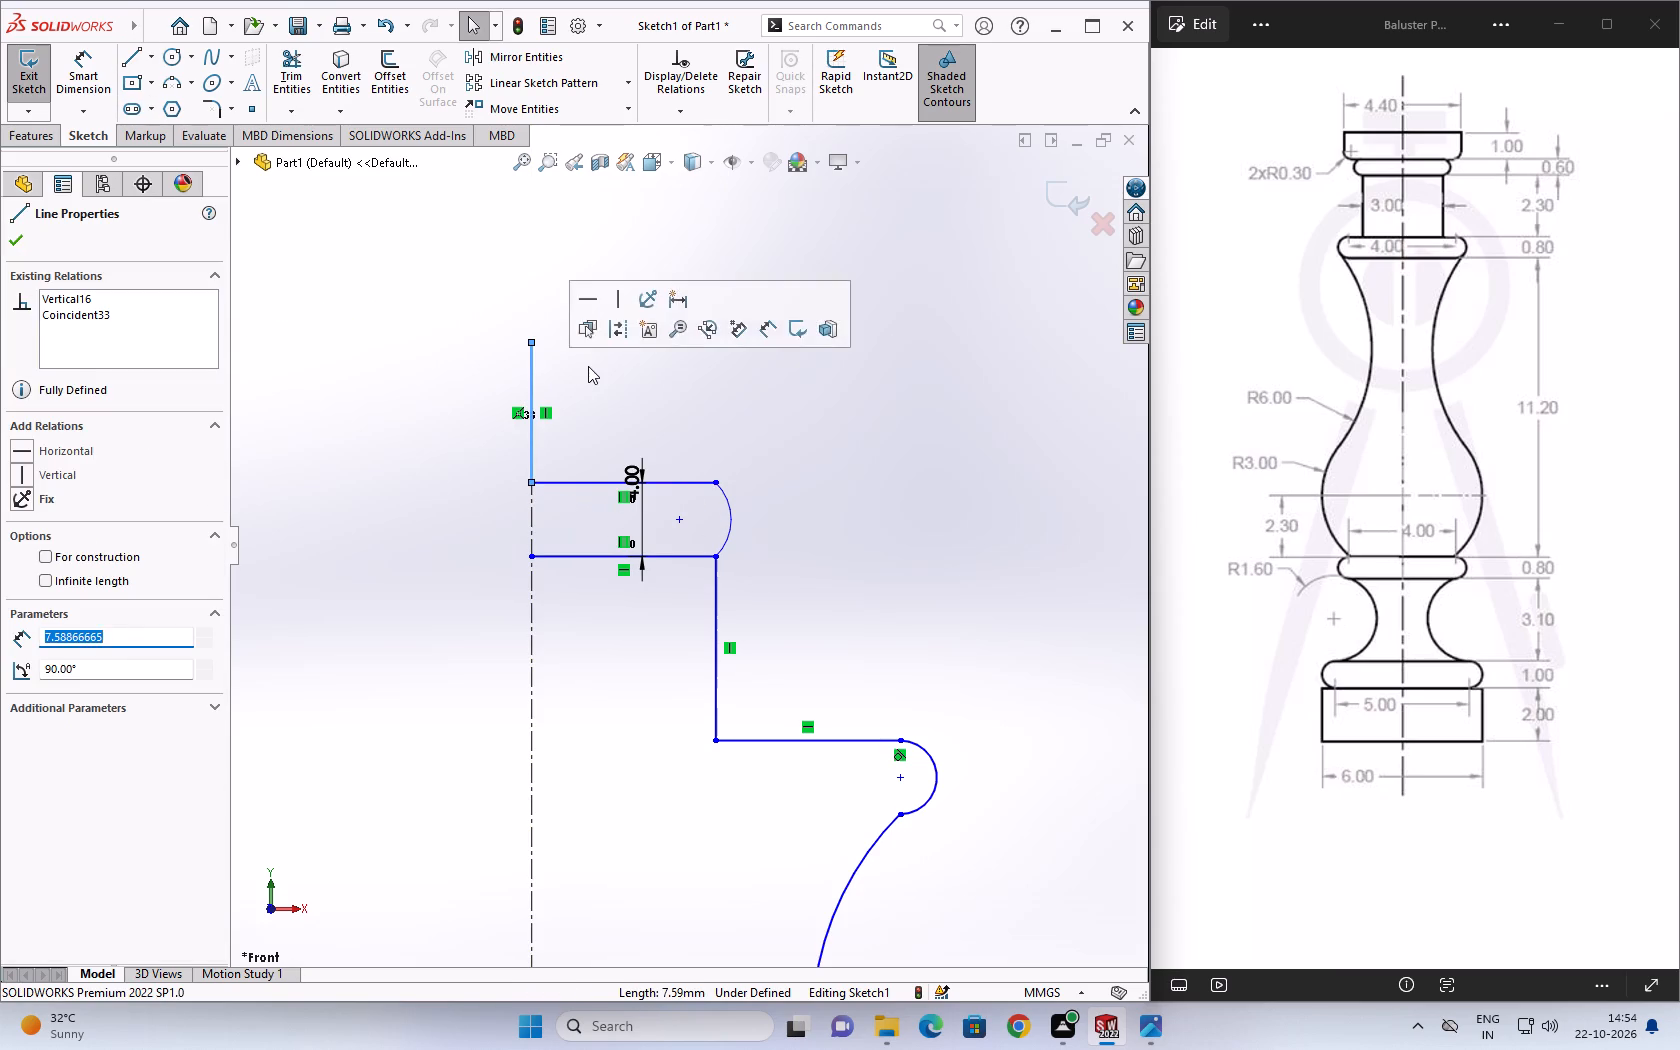
{"action": "type", "text": "10"}
{"action": "key", "text": "Return"}
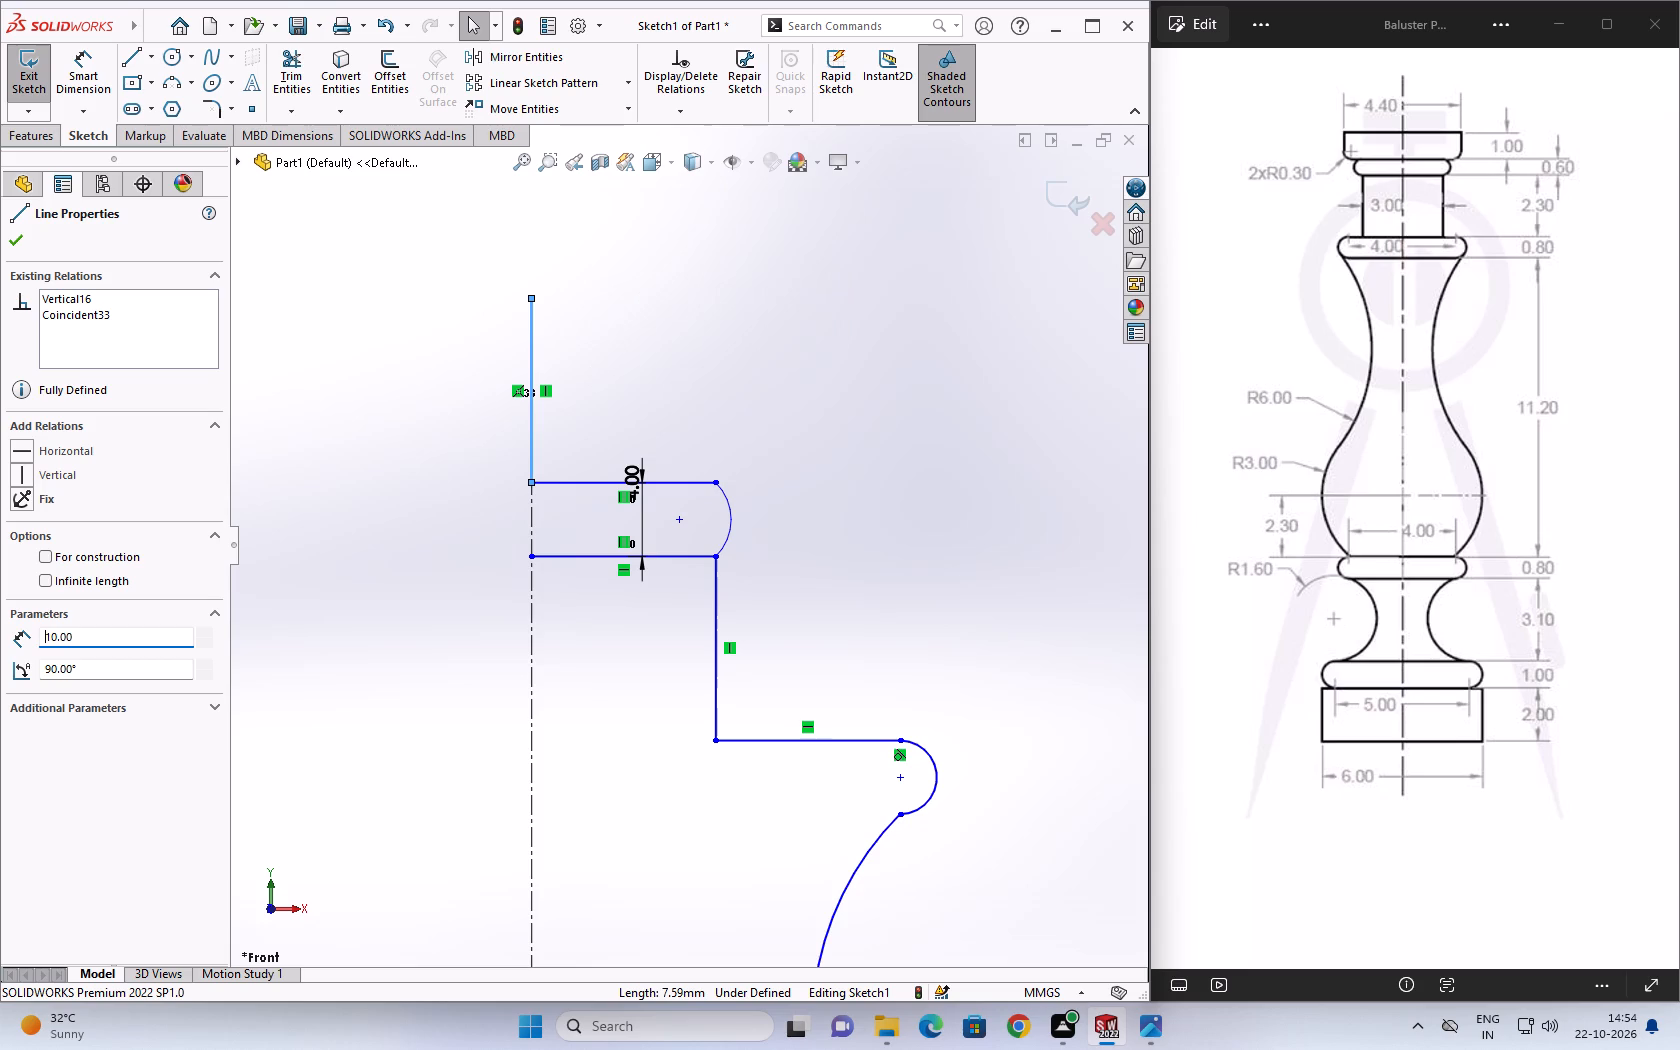
{"action": "double_click", "coordinate": [165, 626]}
{"action": "double_click", "coordinate": [164, 634]}
{"action": "key", "text": "8"}
{"action": "key", "text": "Return"}
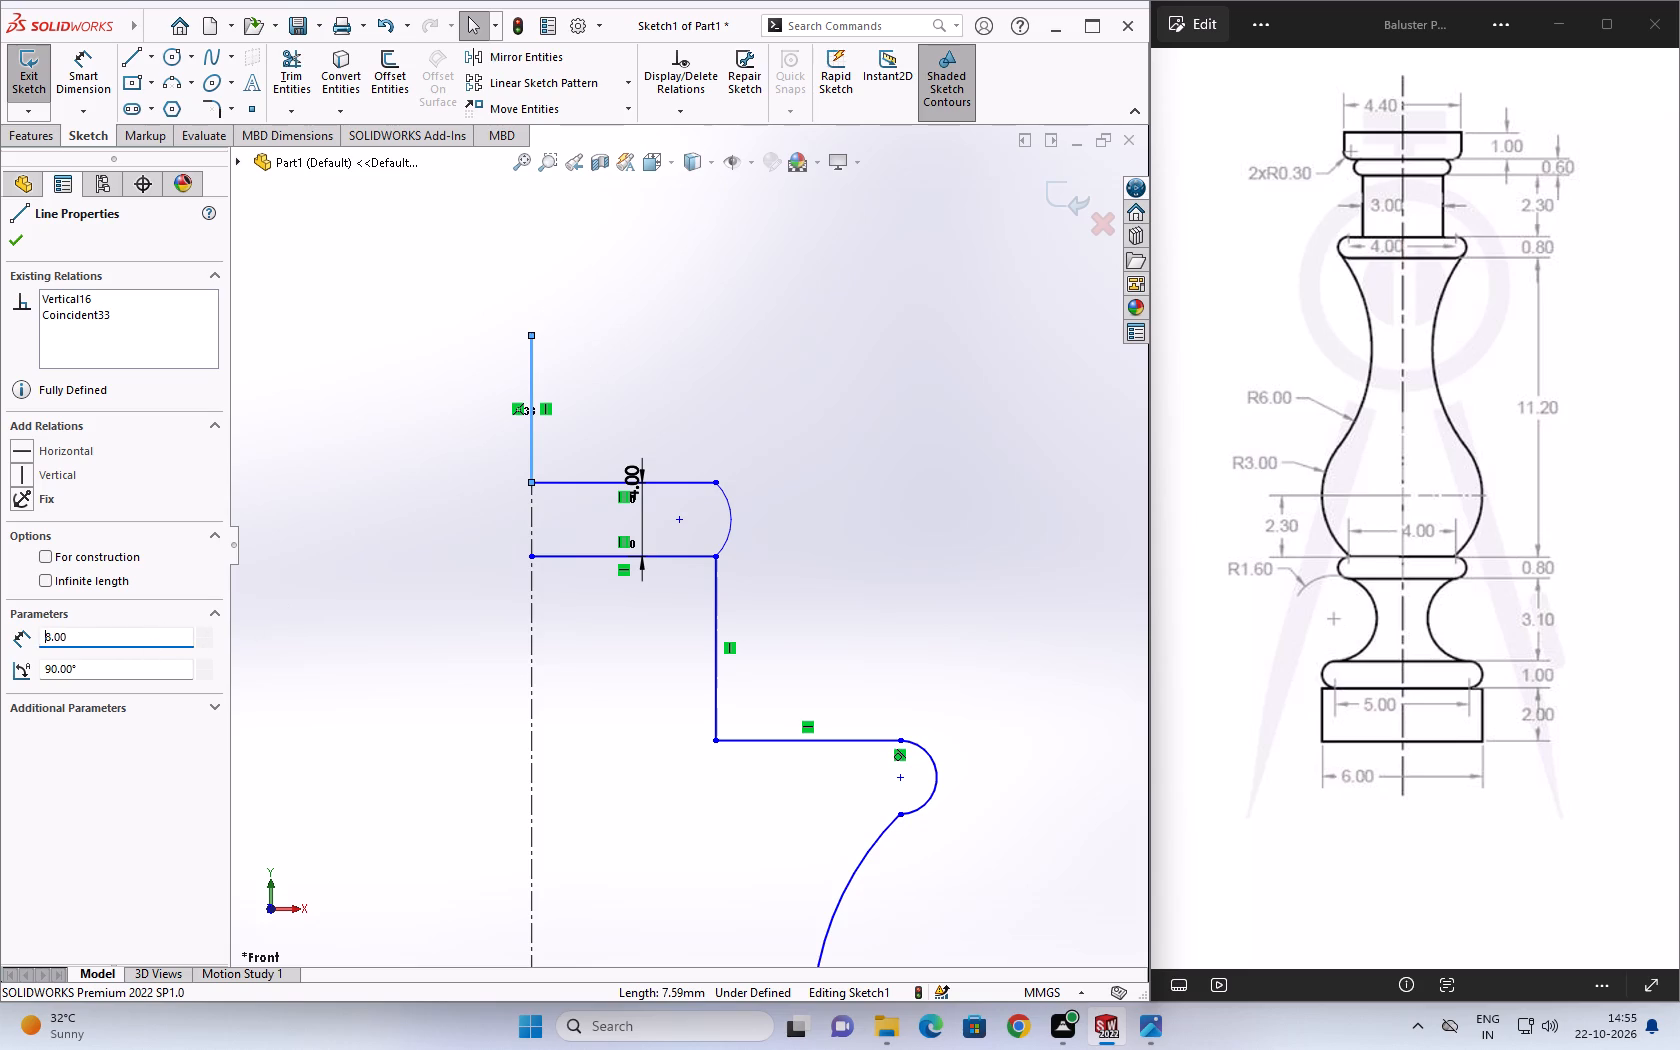
{"action": "left_click", "coordinate": [139, 648]}
{"action": "double_click", "coordinate": [135, 643]}
{"action": "key", "text": "6"}
{"action": "key", "text": "Return"}
{"action": "key", "text": "Escape"}
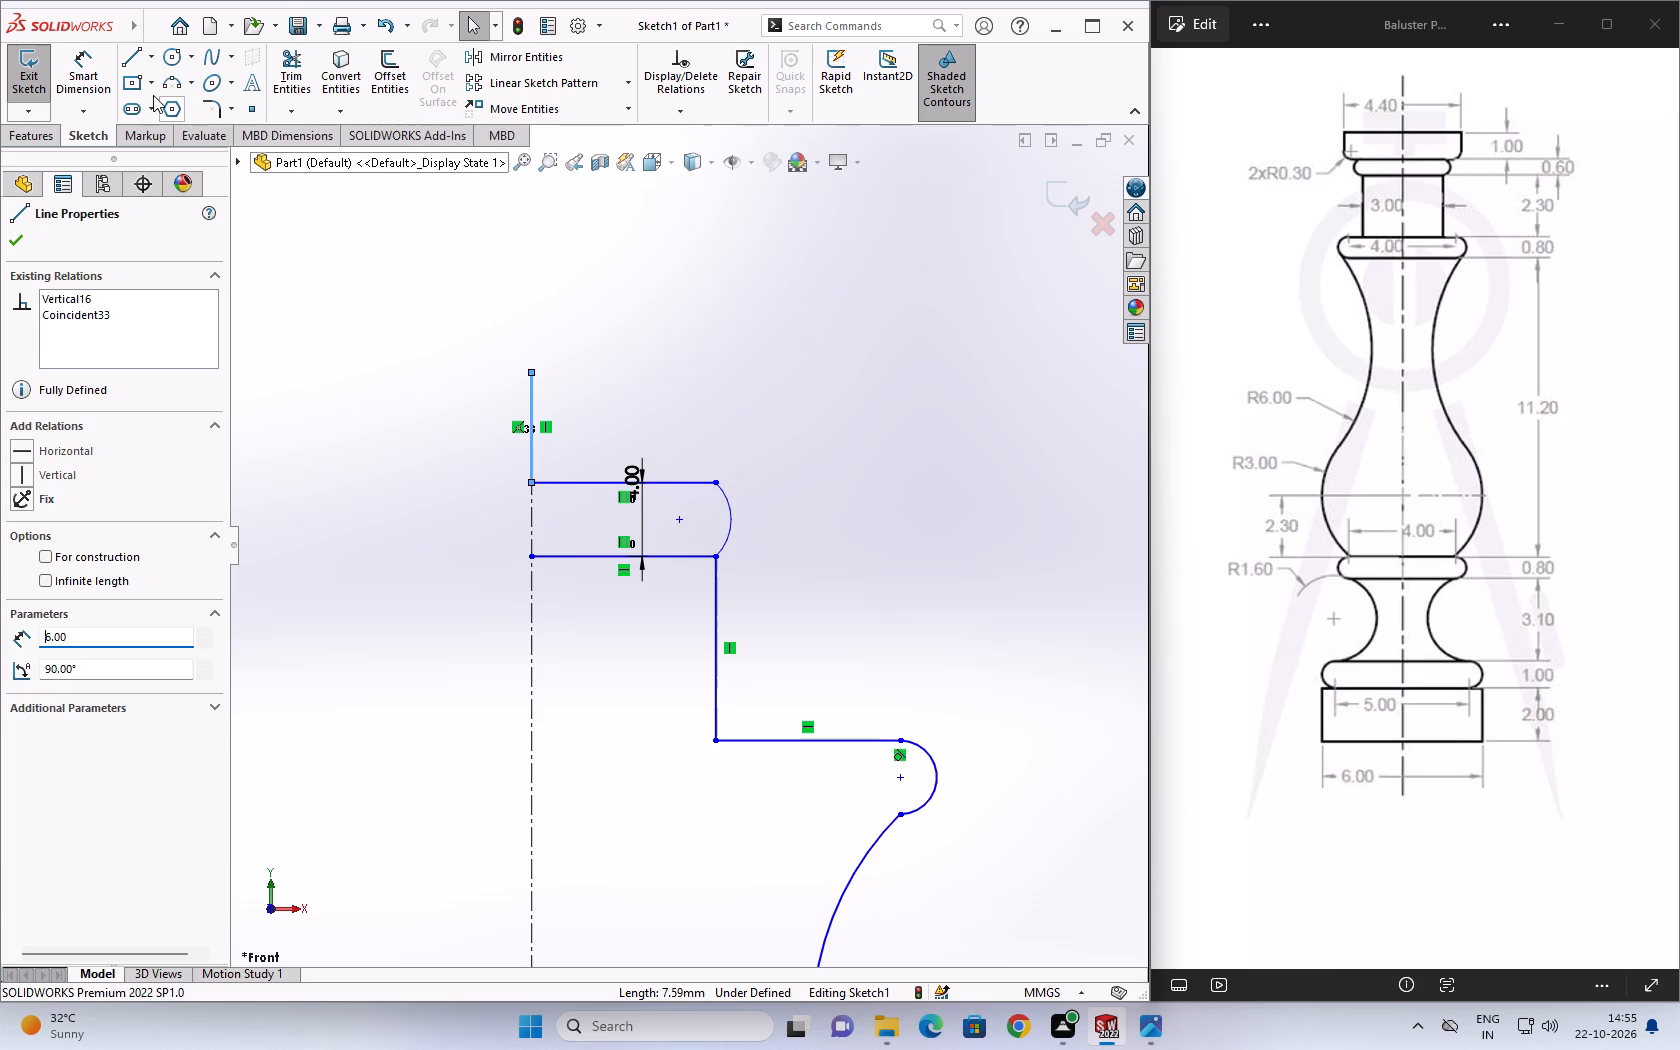
Draw a 20 mm horizontal line outward from the upper end of the 6 mm vertical line.
{"action": "left_click", "coordinate": [134, 67]}
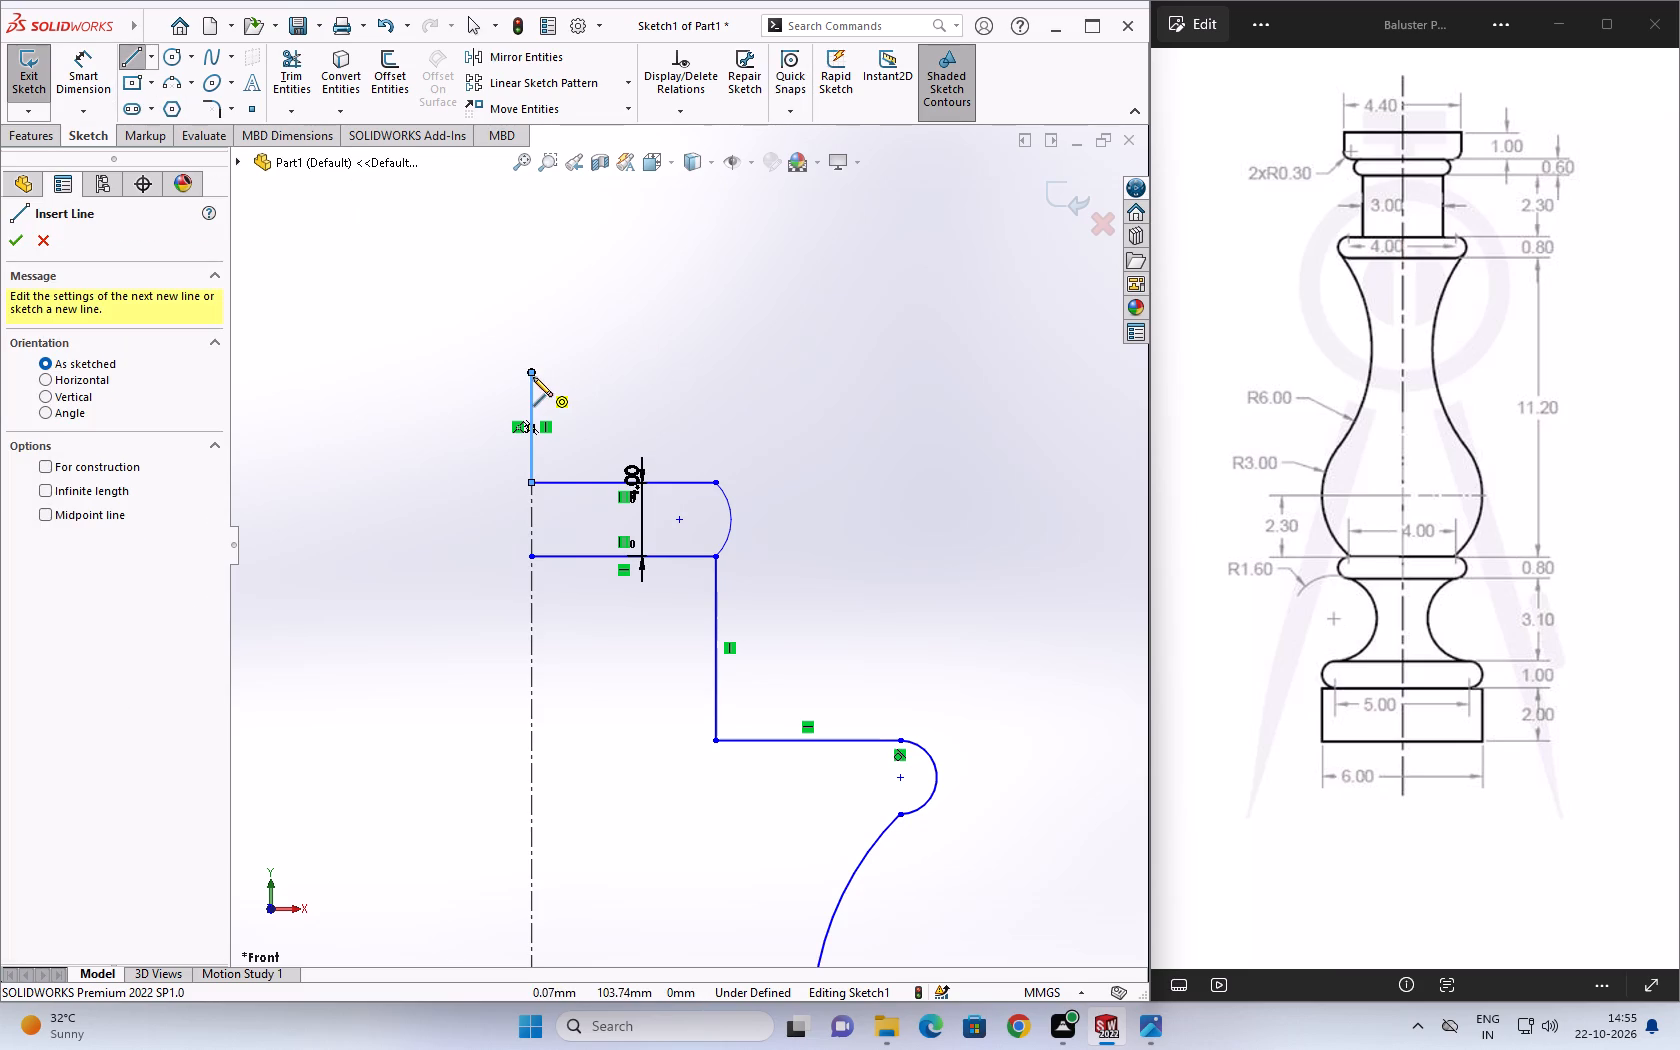
{"action": "left_click", "coordinate": [533, 377]}
{"action": "left_click", "coordinate": [899, 369]}
{"action": "key", "text": "Escape"}
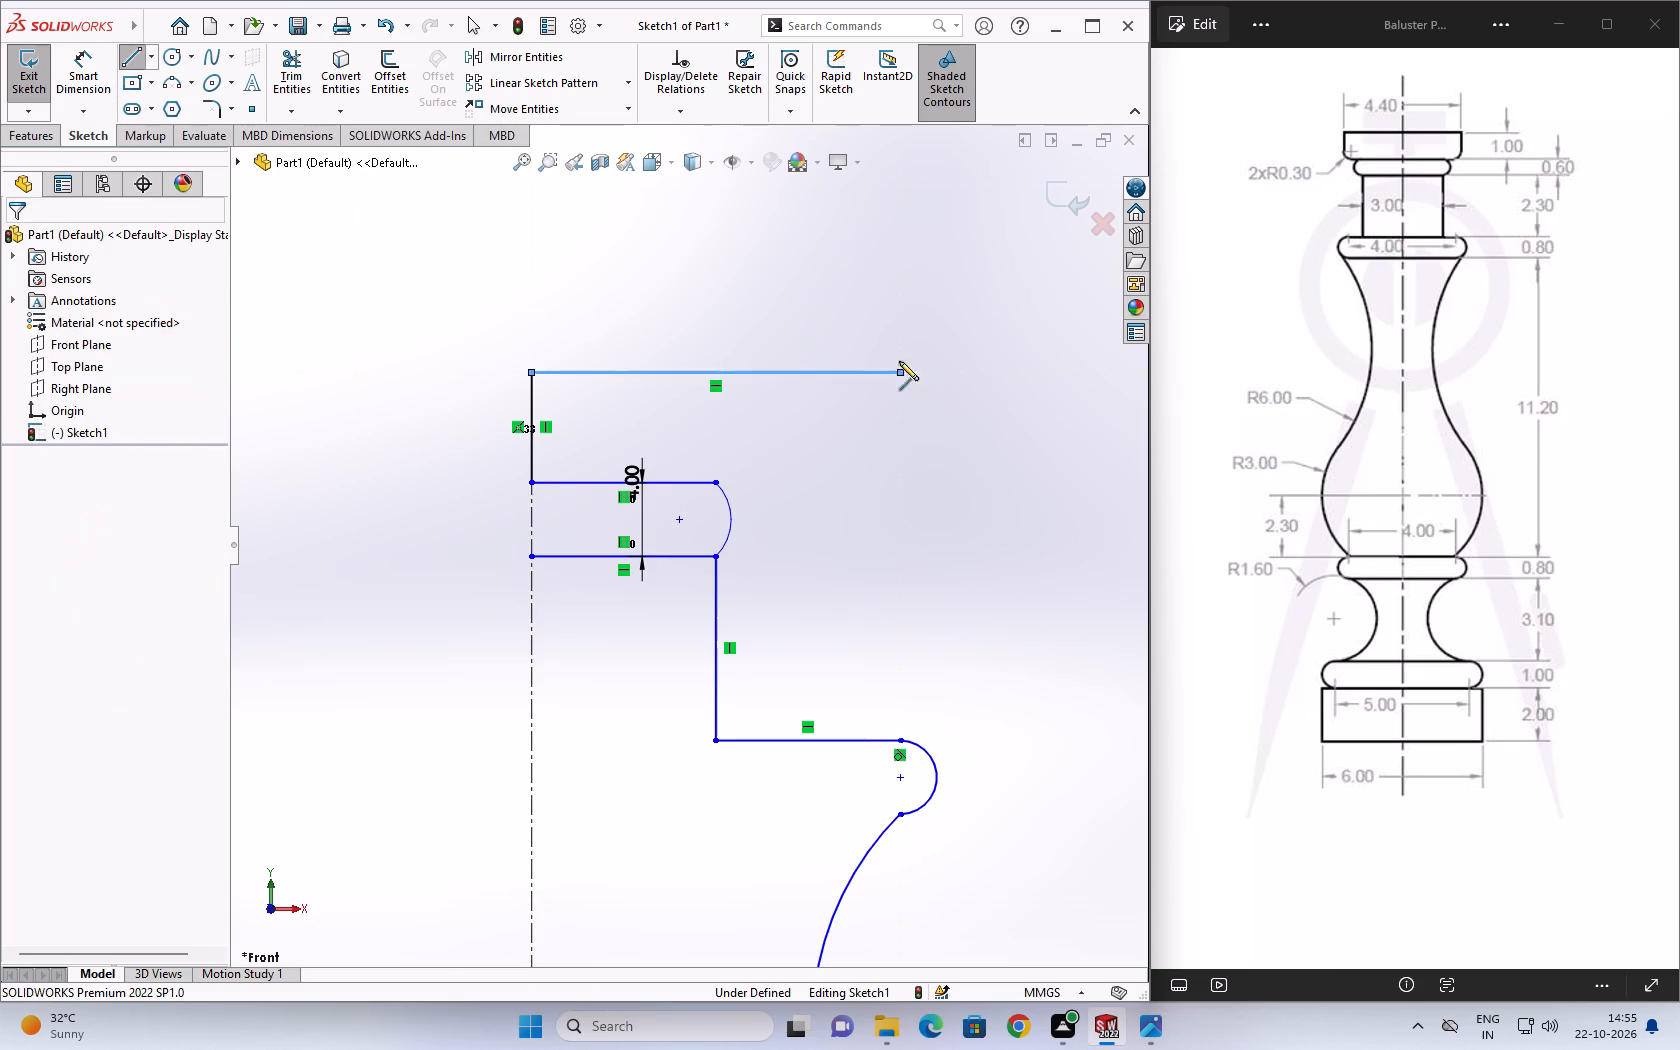
{"action": "key", "text": "Escape"}
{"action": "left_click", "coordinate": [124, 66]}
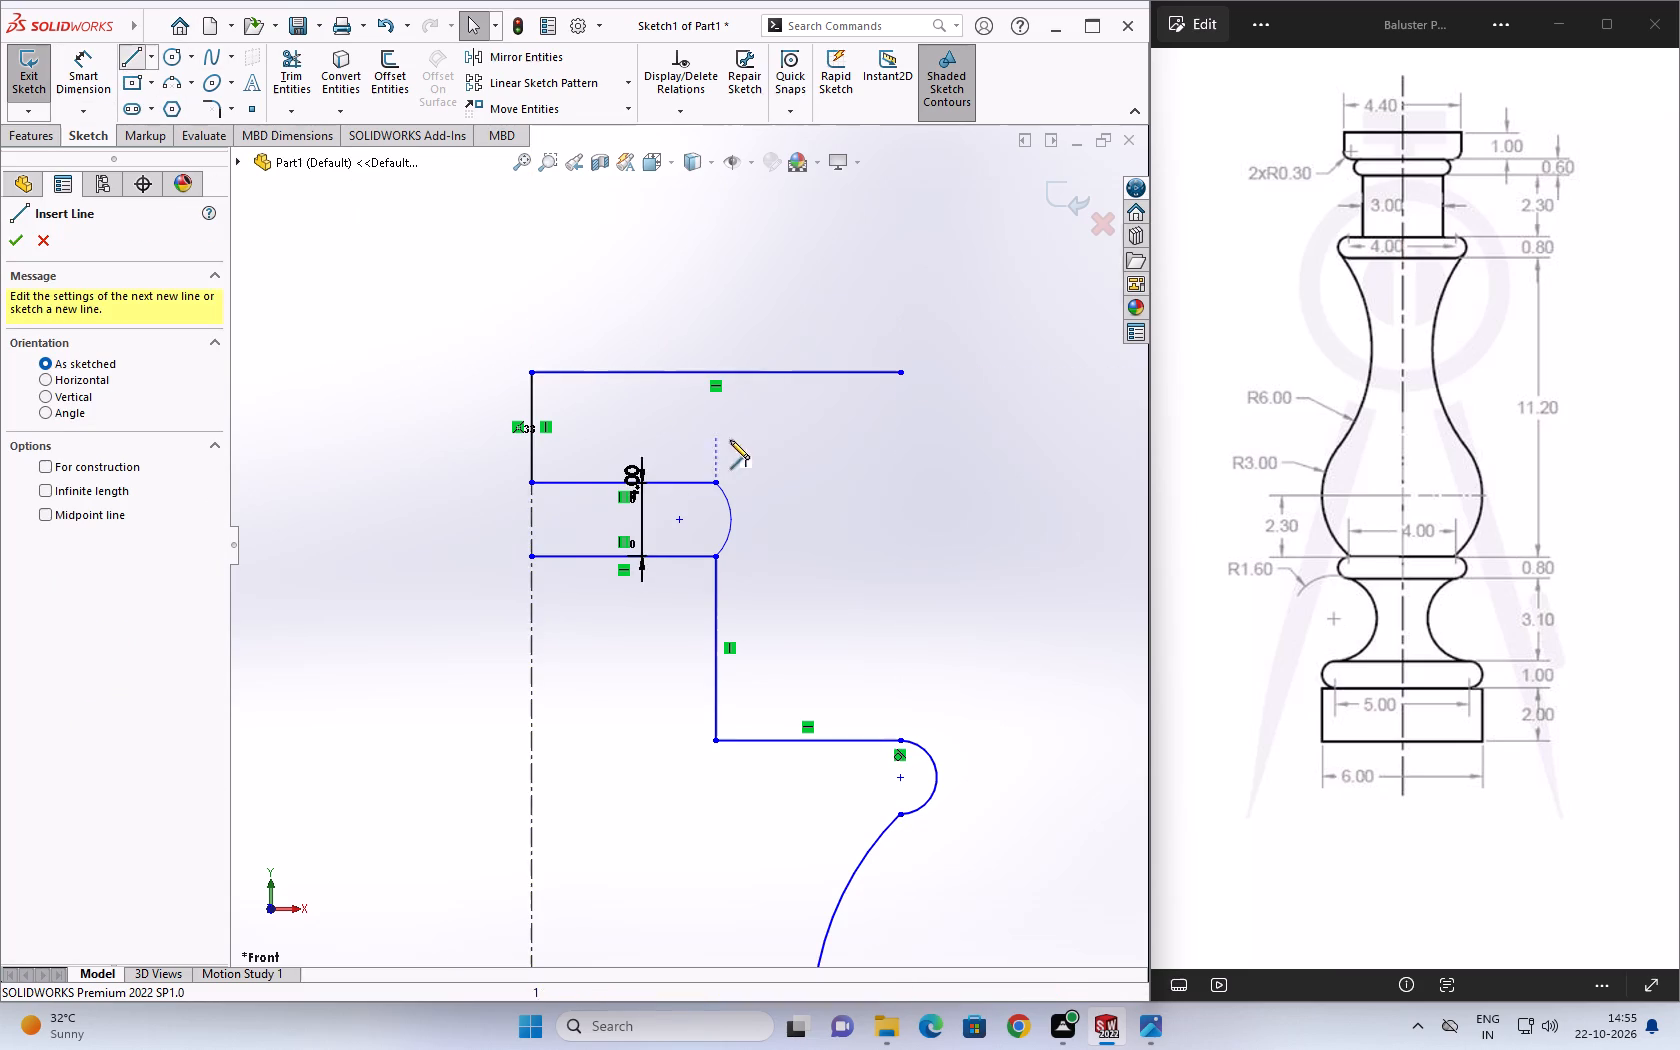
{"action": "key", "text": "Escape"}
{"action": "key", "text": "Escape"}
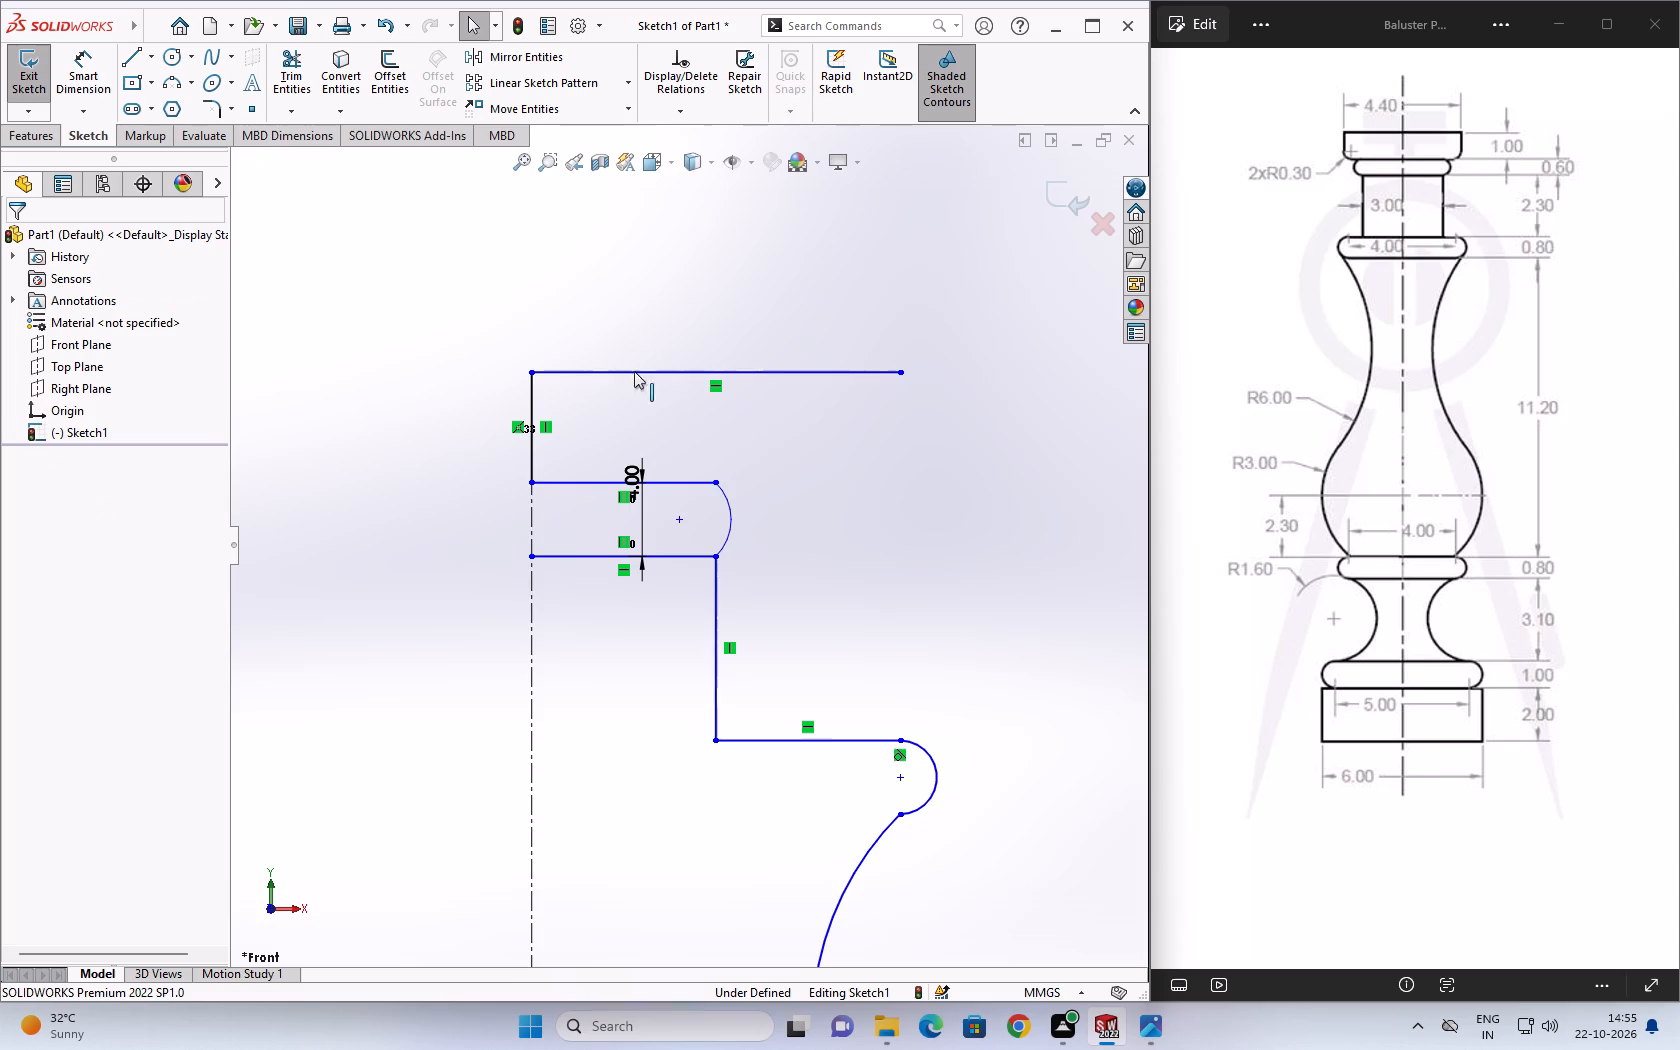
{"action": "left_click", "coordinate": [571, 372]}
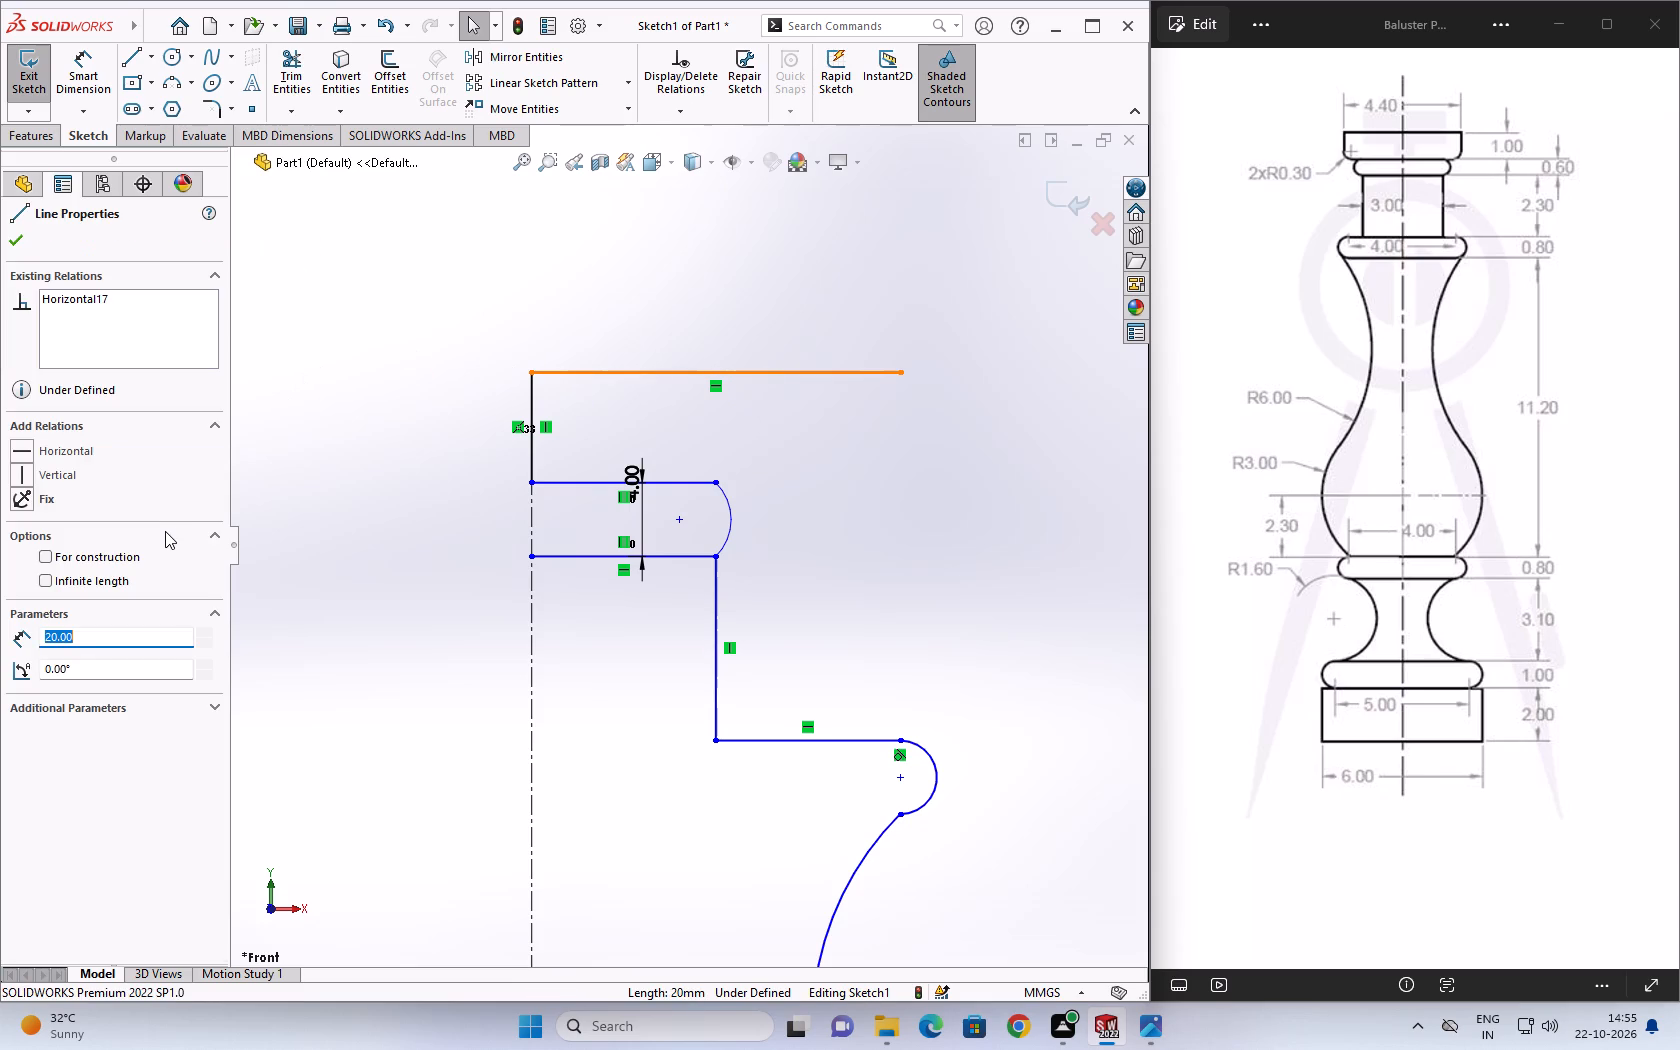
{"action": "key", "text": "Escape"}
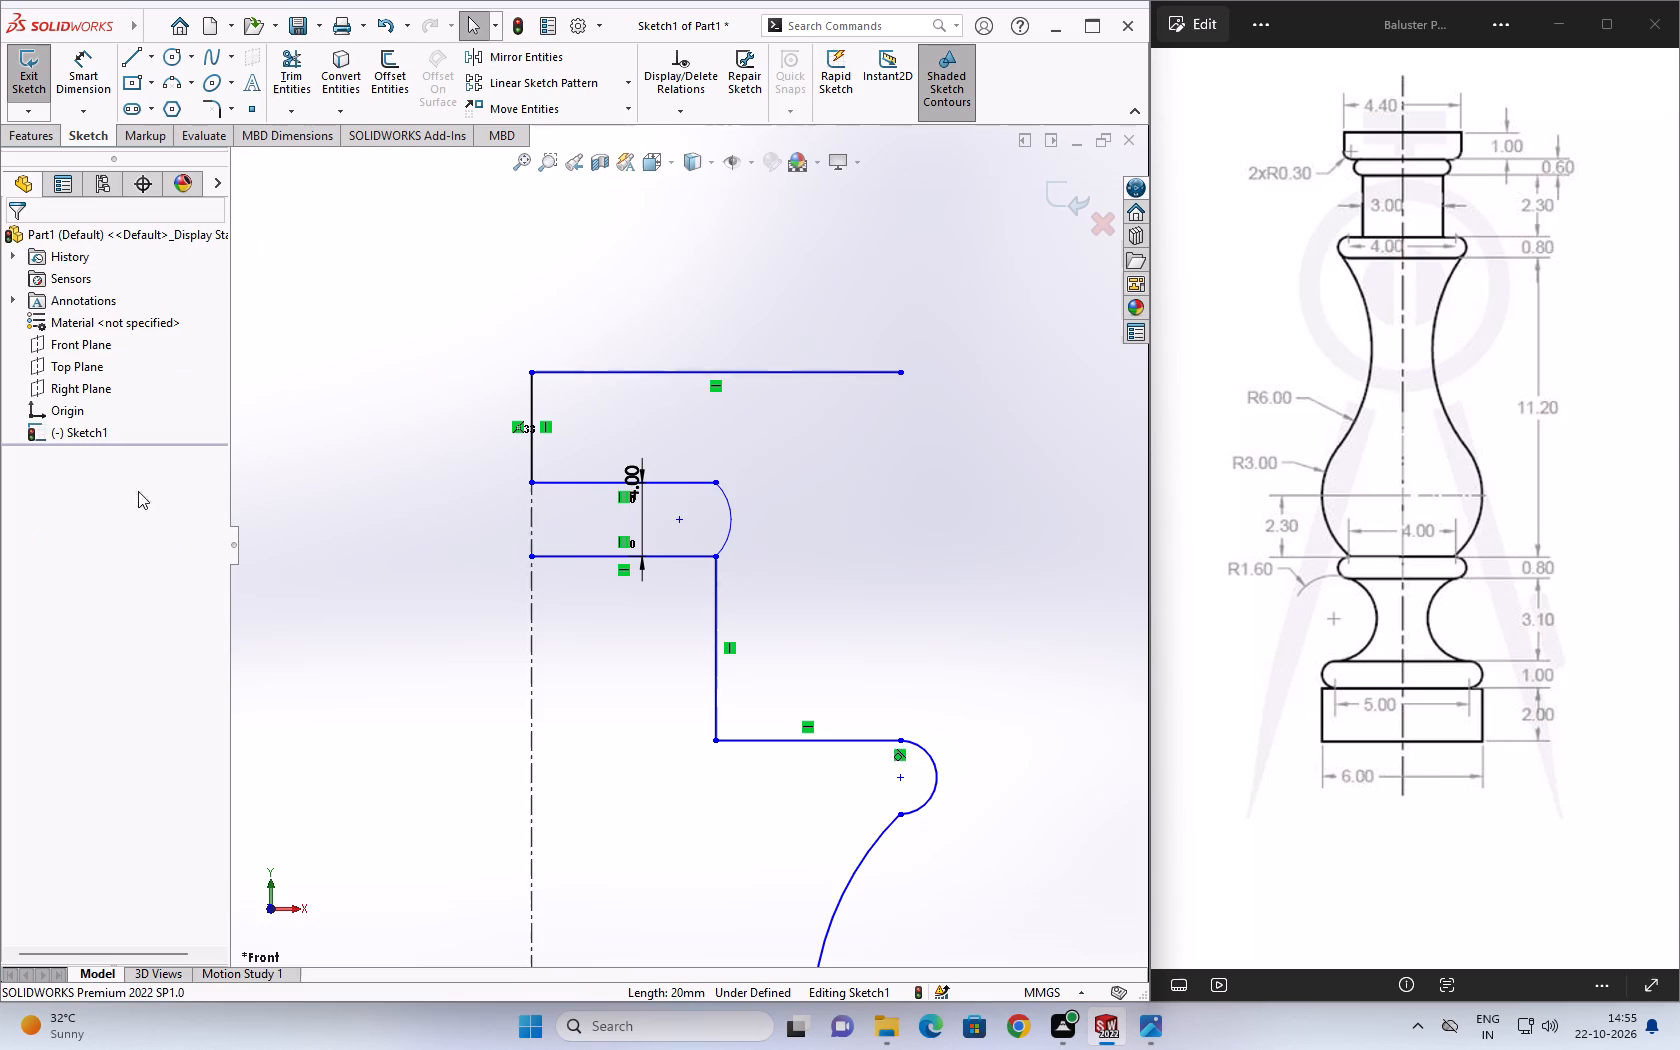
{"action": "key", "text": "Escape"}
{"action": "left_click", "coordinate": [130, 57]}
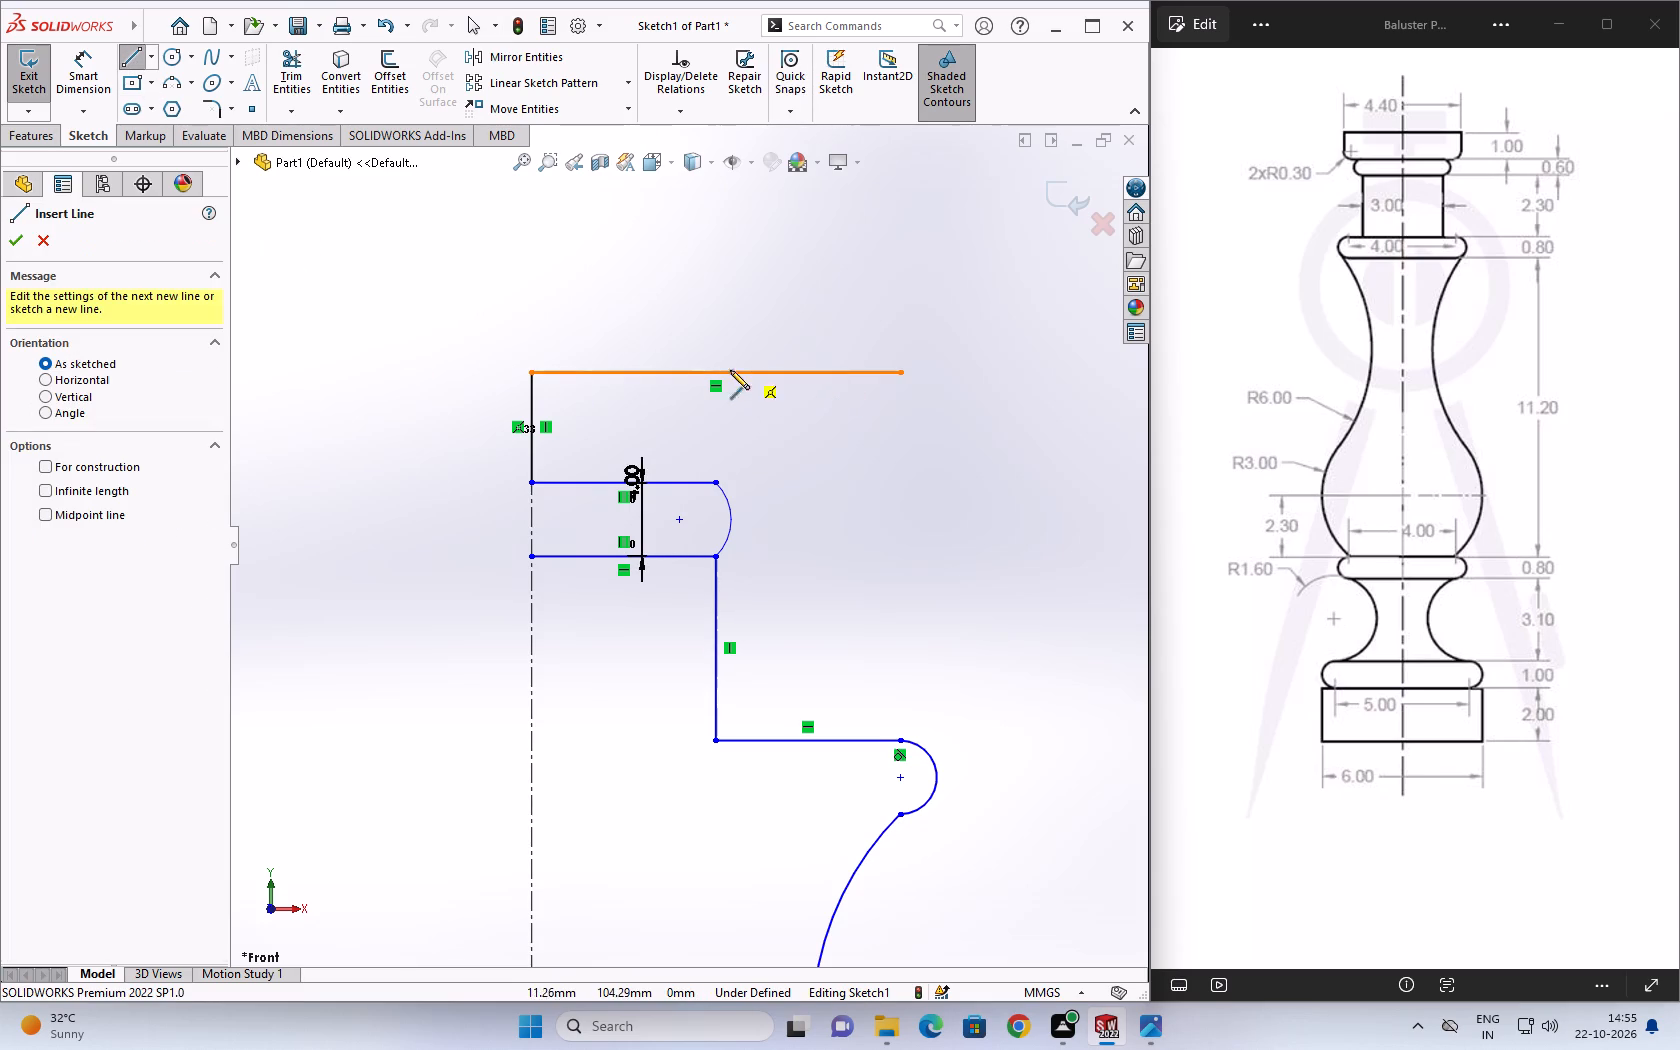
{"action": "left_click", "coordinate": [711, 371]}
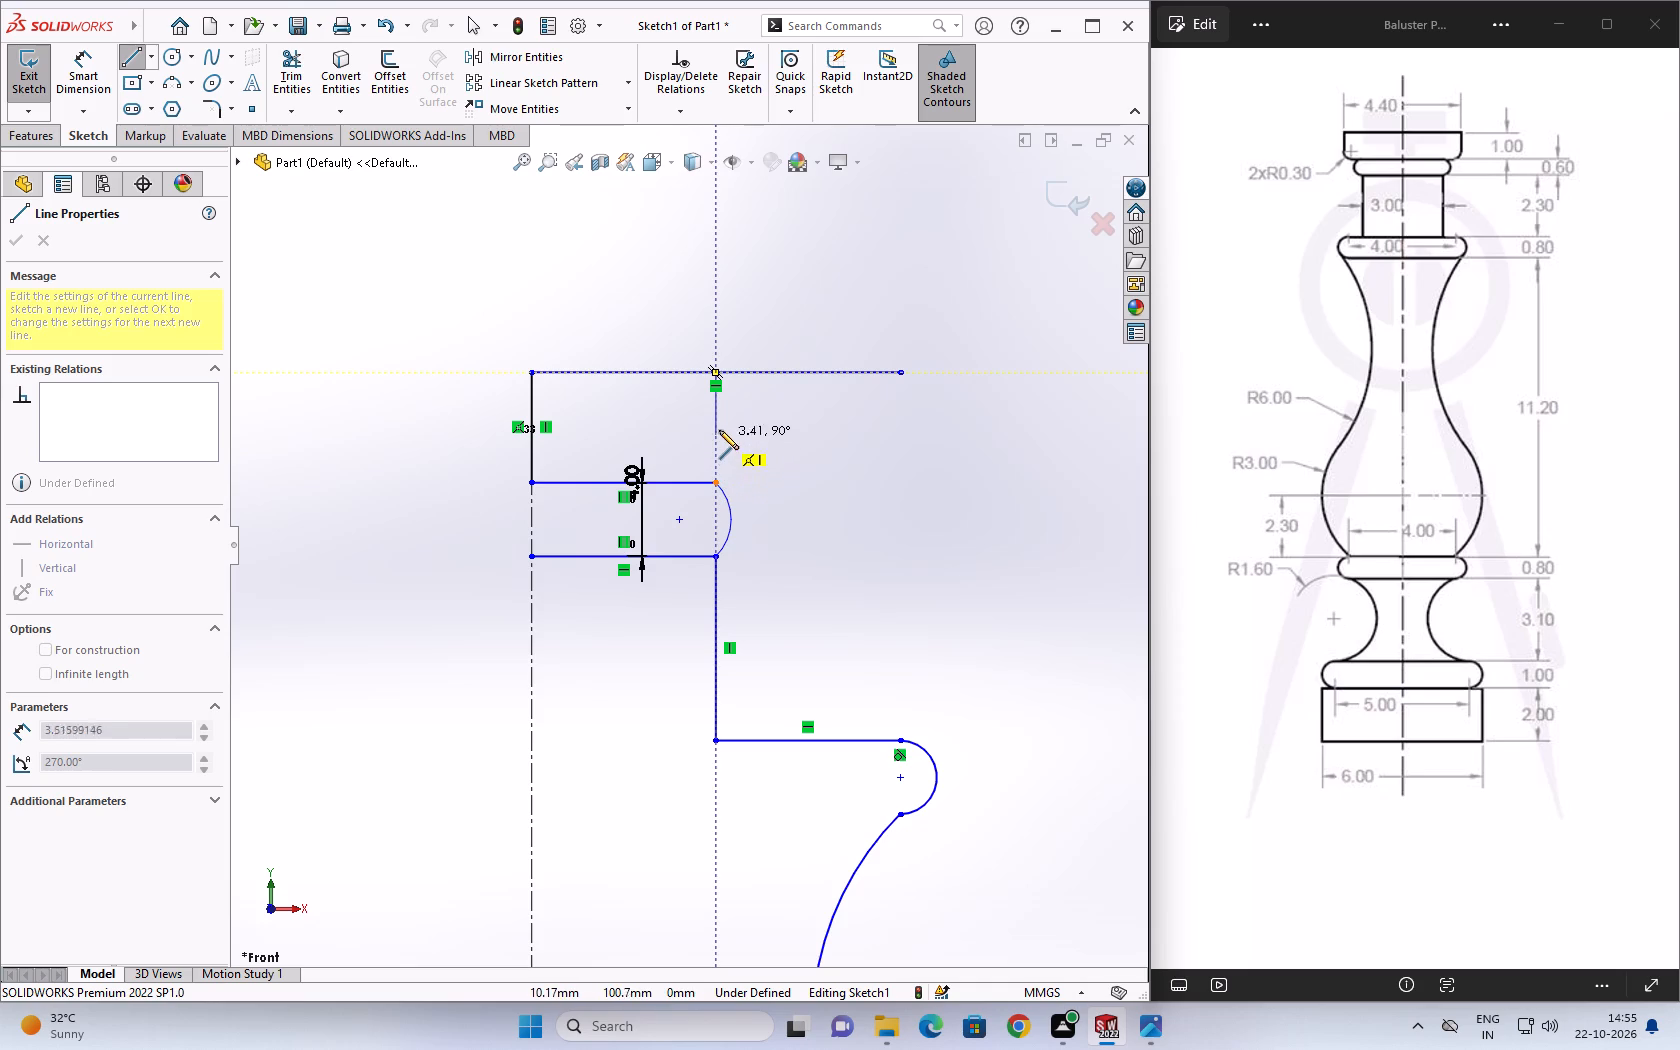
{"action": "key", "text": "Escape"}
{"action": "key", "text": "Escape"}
Shorten the topmost horizontal line, trying a length of 14 mm before settling on 12 mm.
{"action": "left_click", "coordinate": [692, 369]}
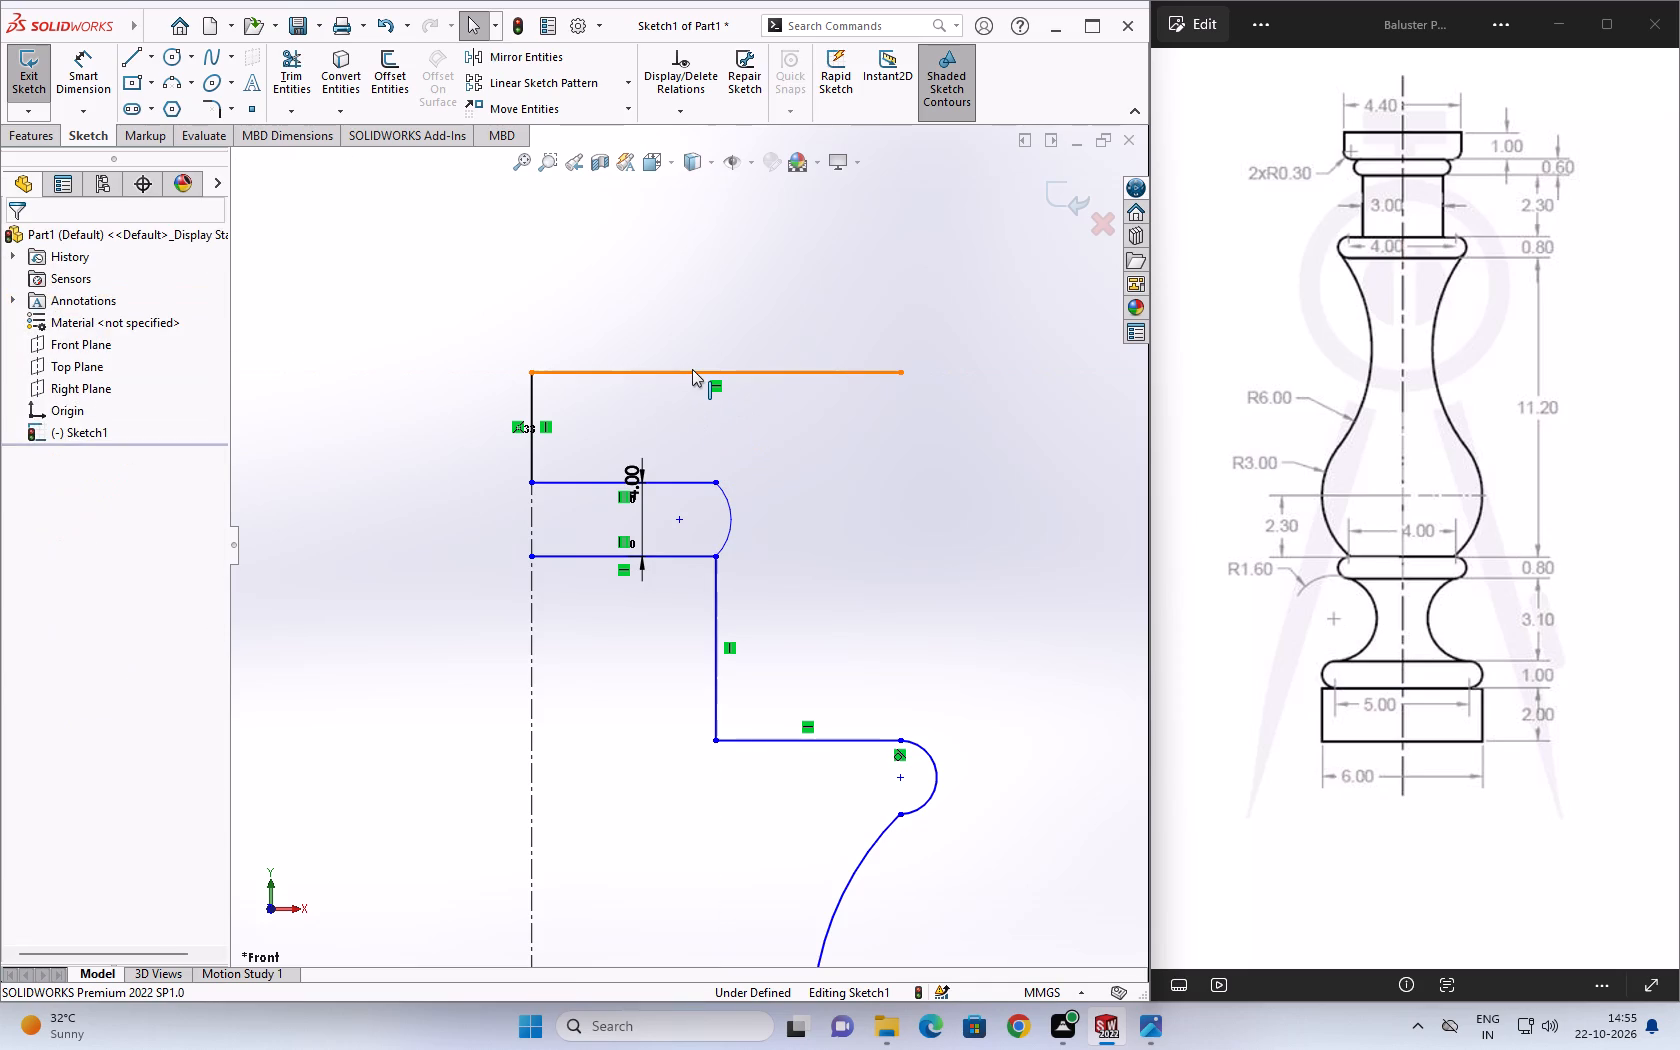
{"action": "type", "text": "14"}
{"action": "key", "text": "Return"}
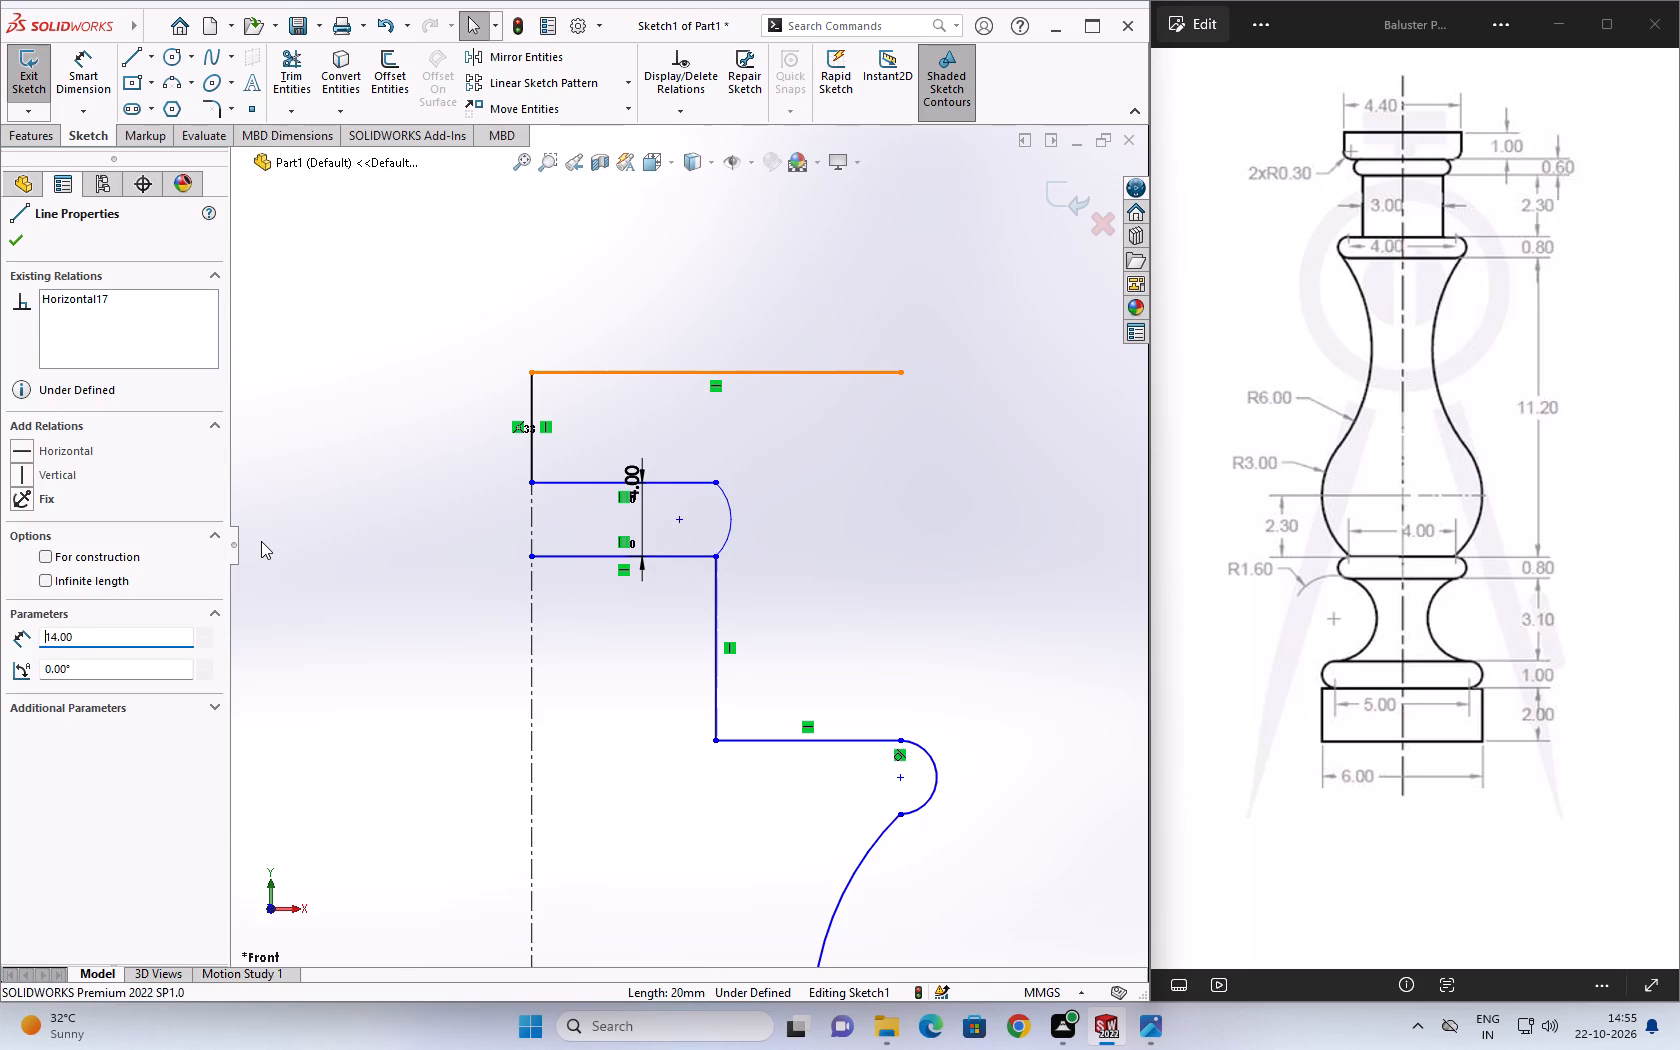
{"action": "double_click", "coordinate": [117, 644]}
{"action": "type", "text": "12"}
{"action": "key", "text": "Return"}
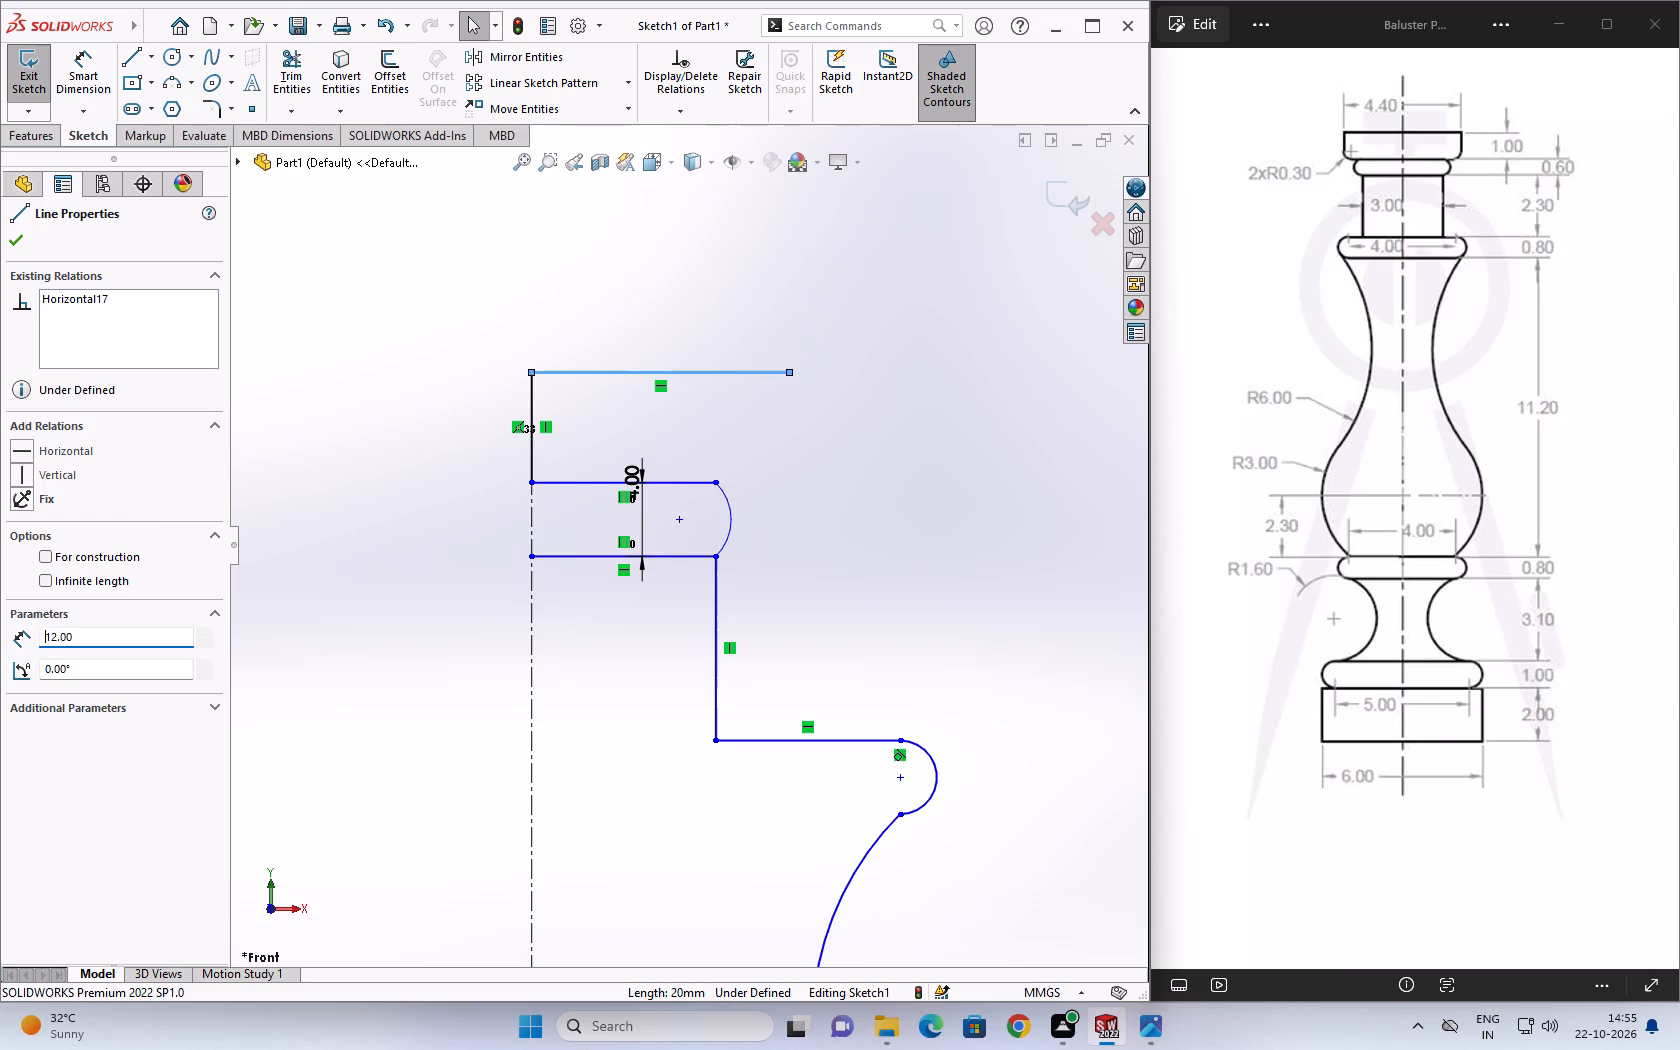
{"action": "key", "text": "Escape"}
{"action": "key", "text": "Escape"}
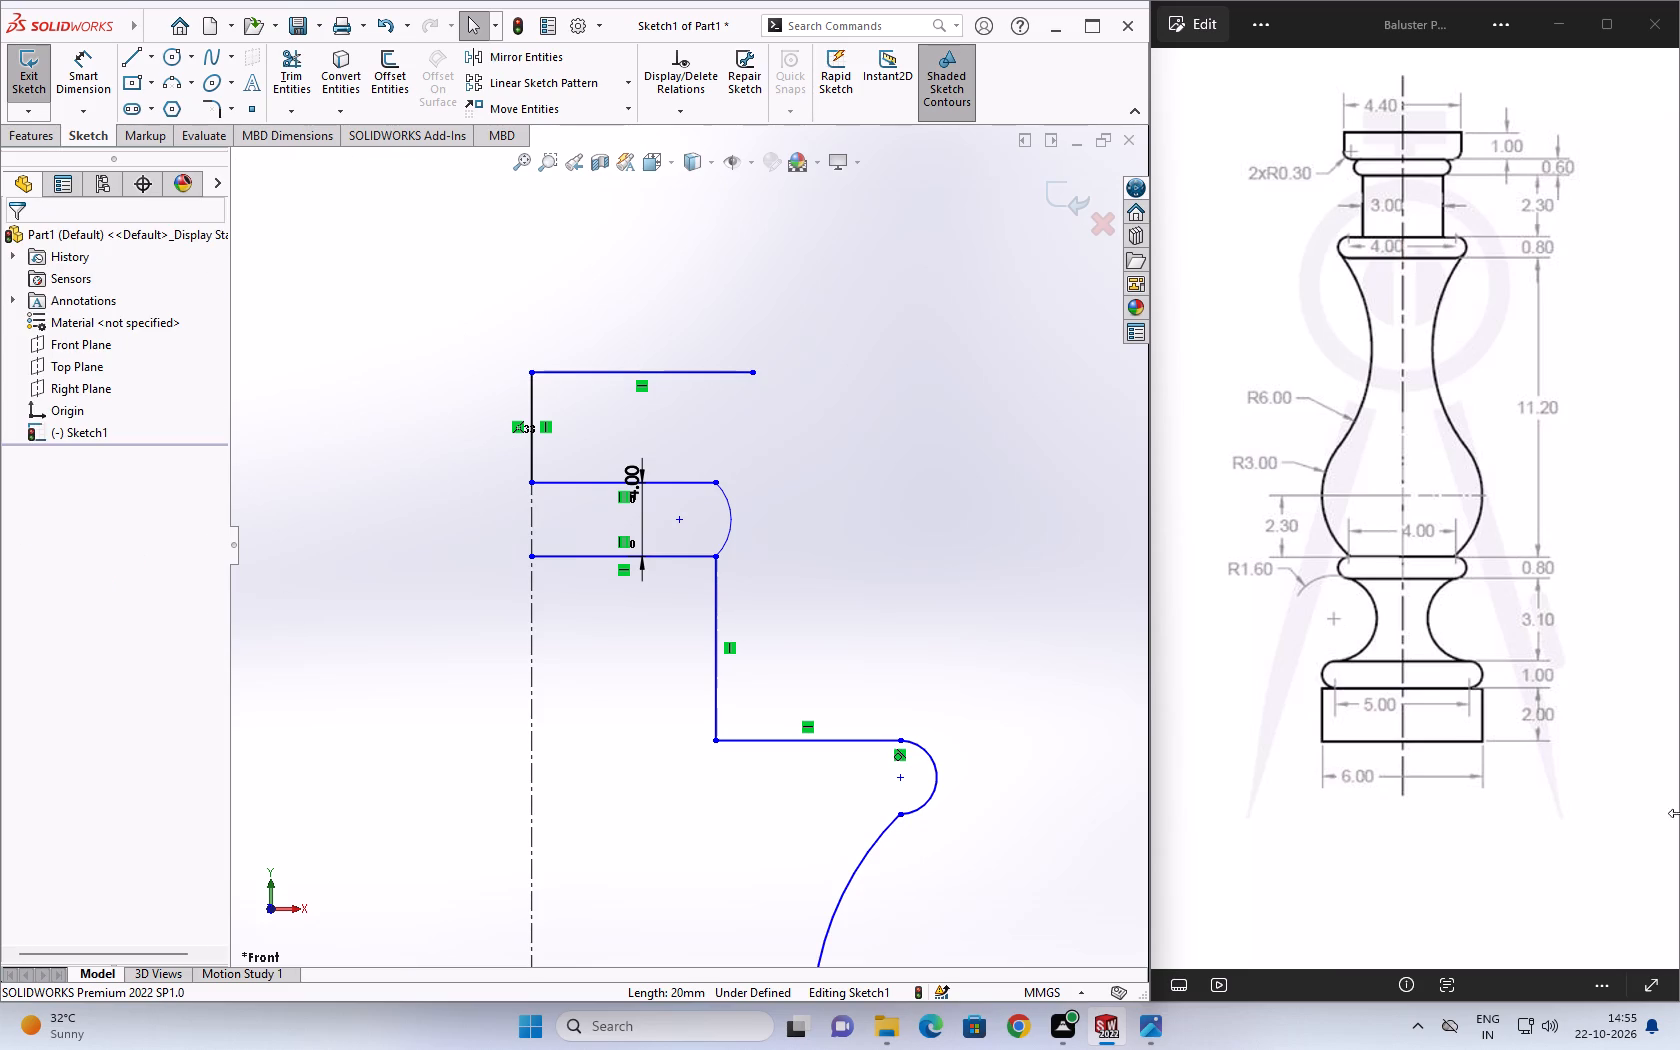
Draw a vertical line from the outer end of the 12 mm top line down to the bead's mid-height.
{"action": "left_click", "coordinate": [134, 61]}
{"action": "left_click", "coordinate": [755, 377]}
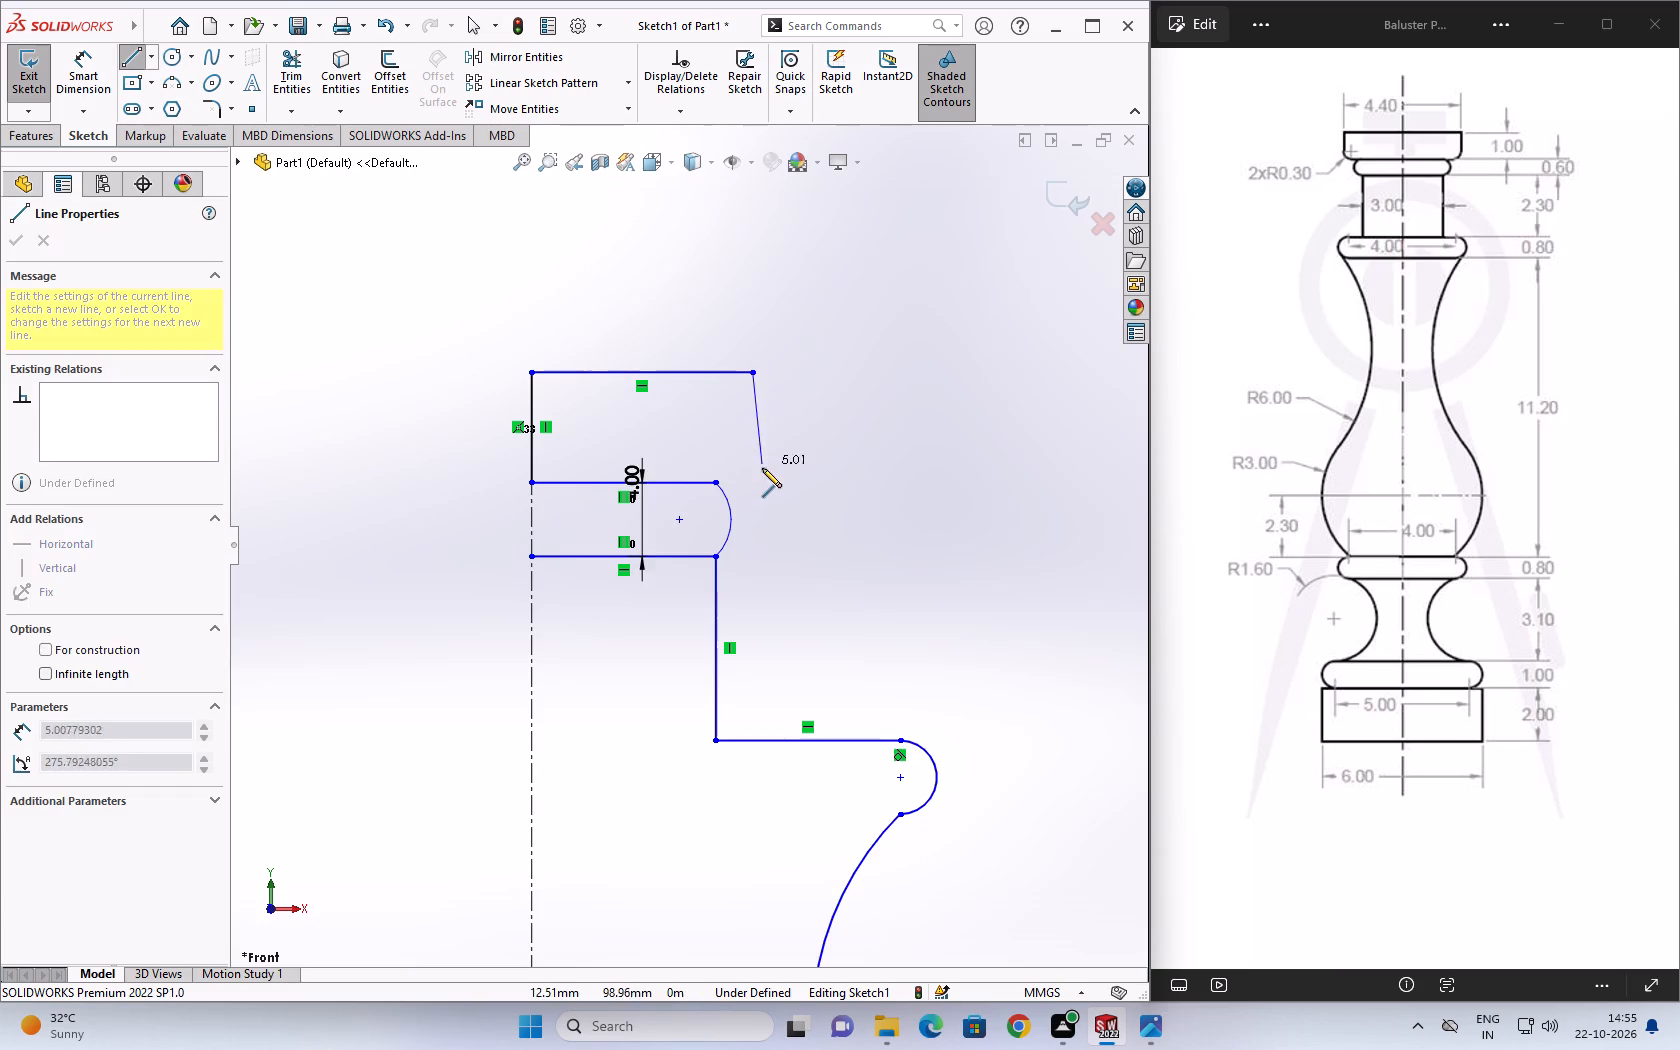
{"action": "scroll", "coordinate": [757, 476], "scroll_direction": "up", "scroll_amount": 6}
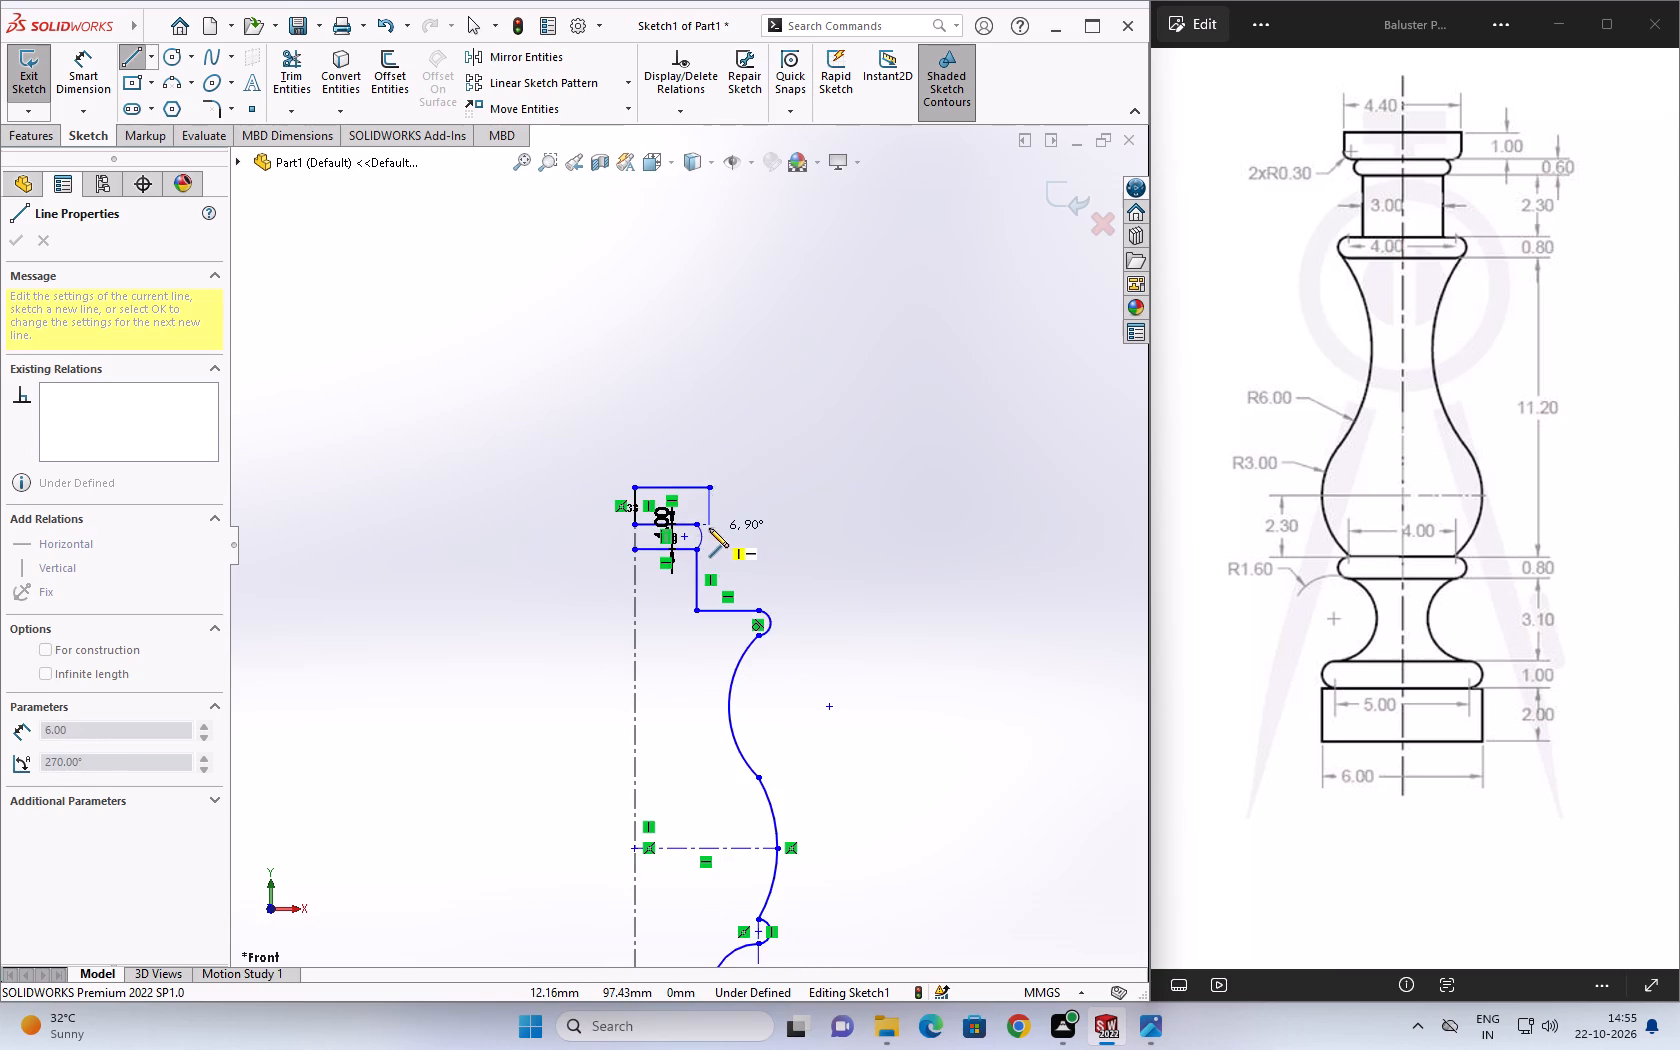
{"action": "scroll", "coordinate": [711, 522], "scroll_direction": "down", "scroll_amount": 5}
{"action": "left_click", "coordinate": [706, 585]}
{"action": "key", "text": "Escape"}
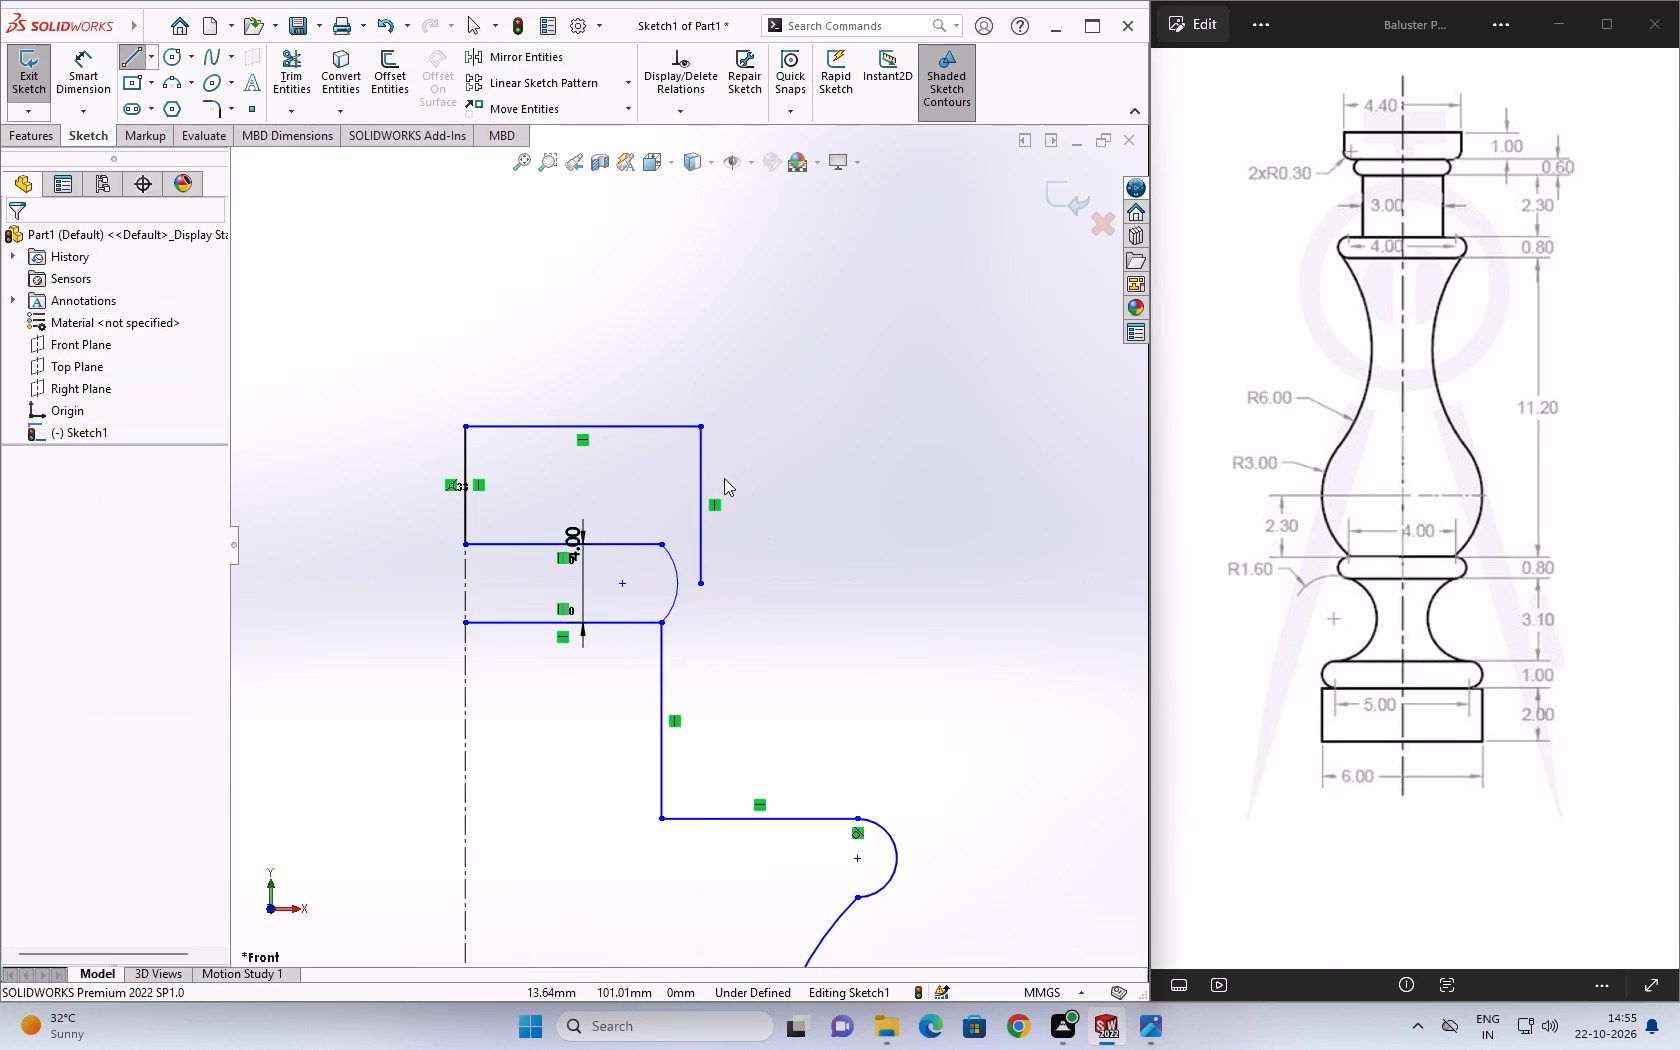
{"action": "key", "text": "Escape"}
{"action": "key", "text": "Escape"}
Extend the bead's top horizontal line outward to meet the outer vertical line.
{"action": "scroll", "coordinate": [660, 486], "scroll_direction": "down", "scroll_amount": 4}
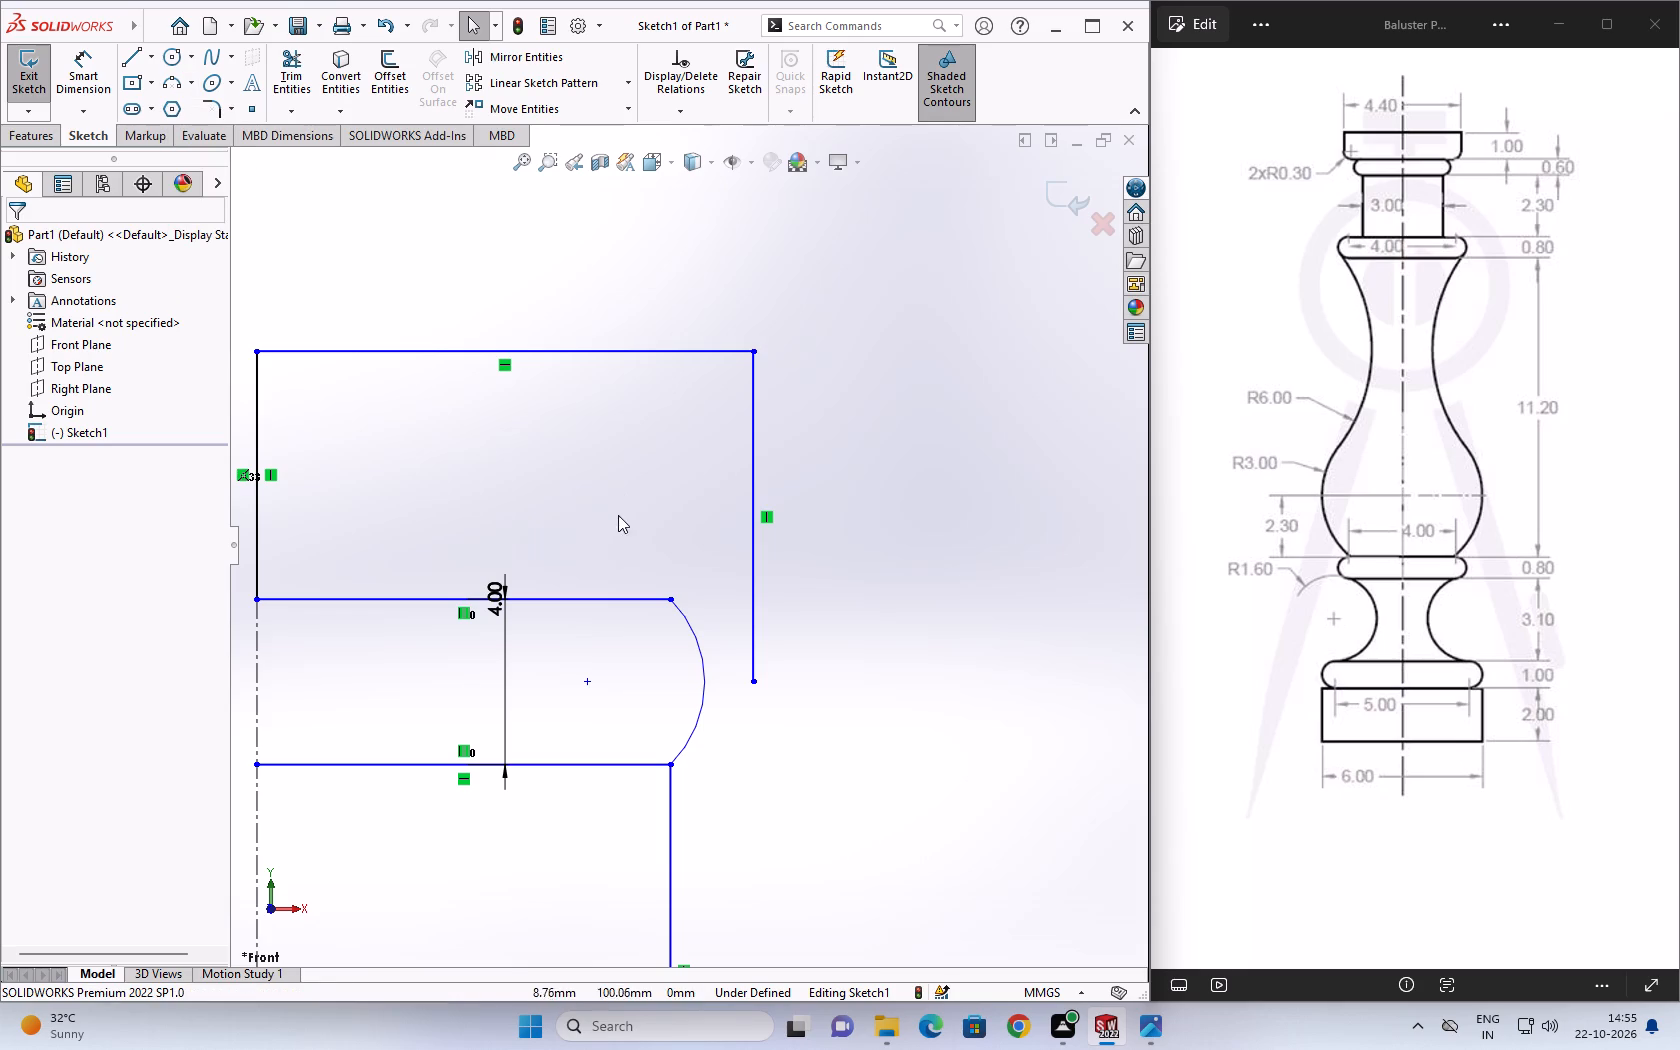
{"action": "left_click", "coordinate": [306, 112]}
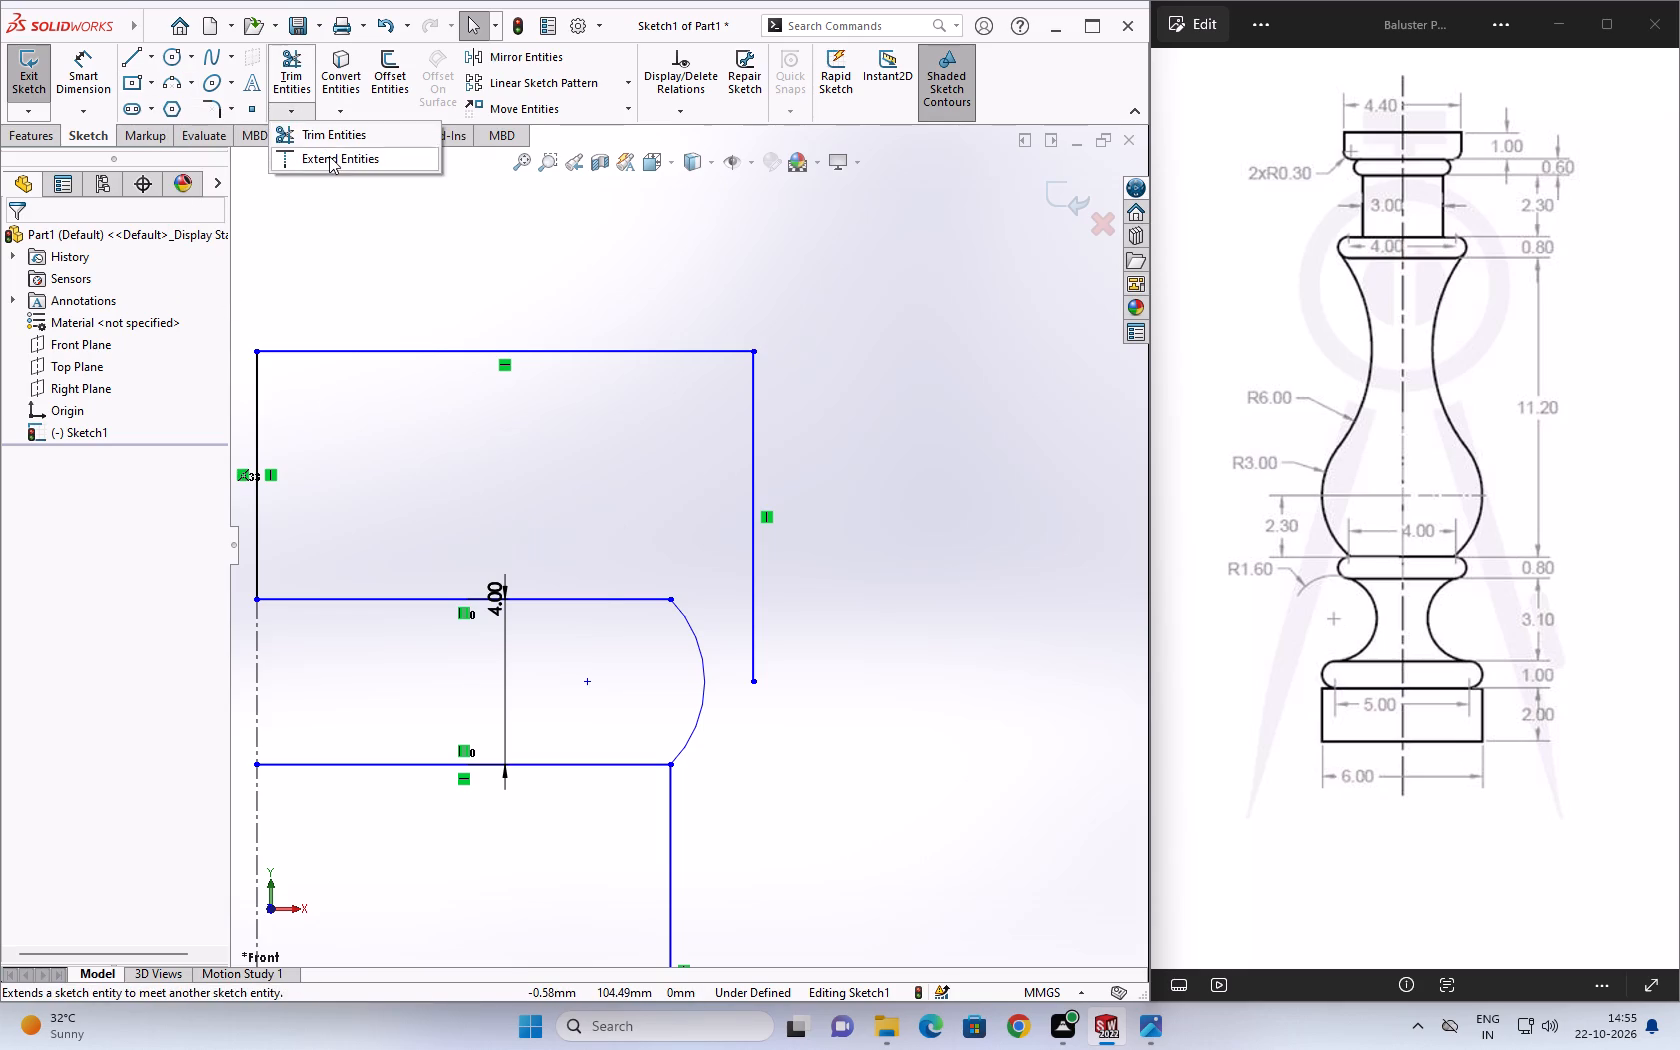
{"action": "left_click", "coordinate": [329, 156]}
{"action": "left_click", "coordinate": [607, 605]}
{"action": "key", "text": "Escape"}
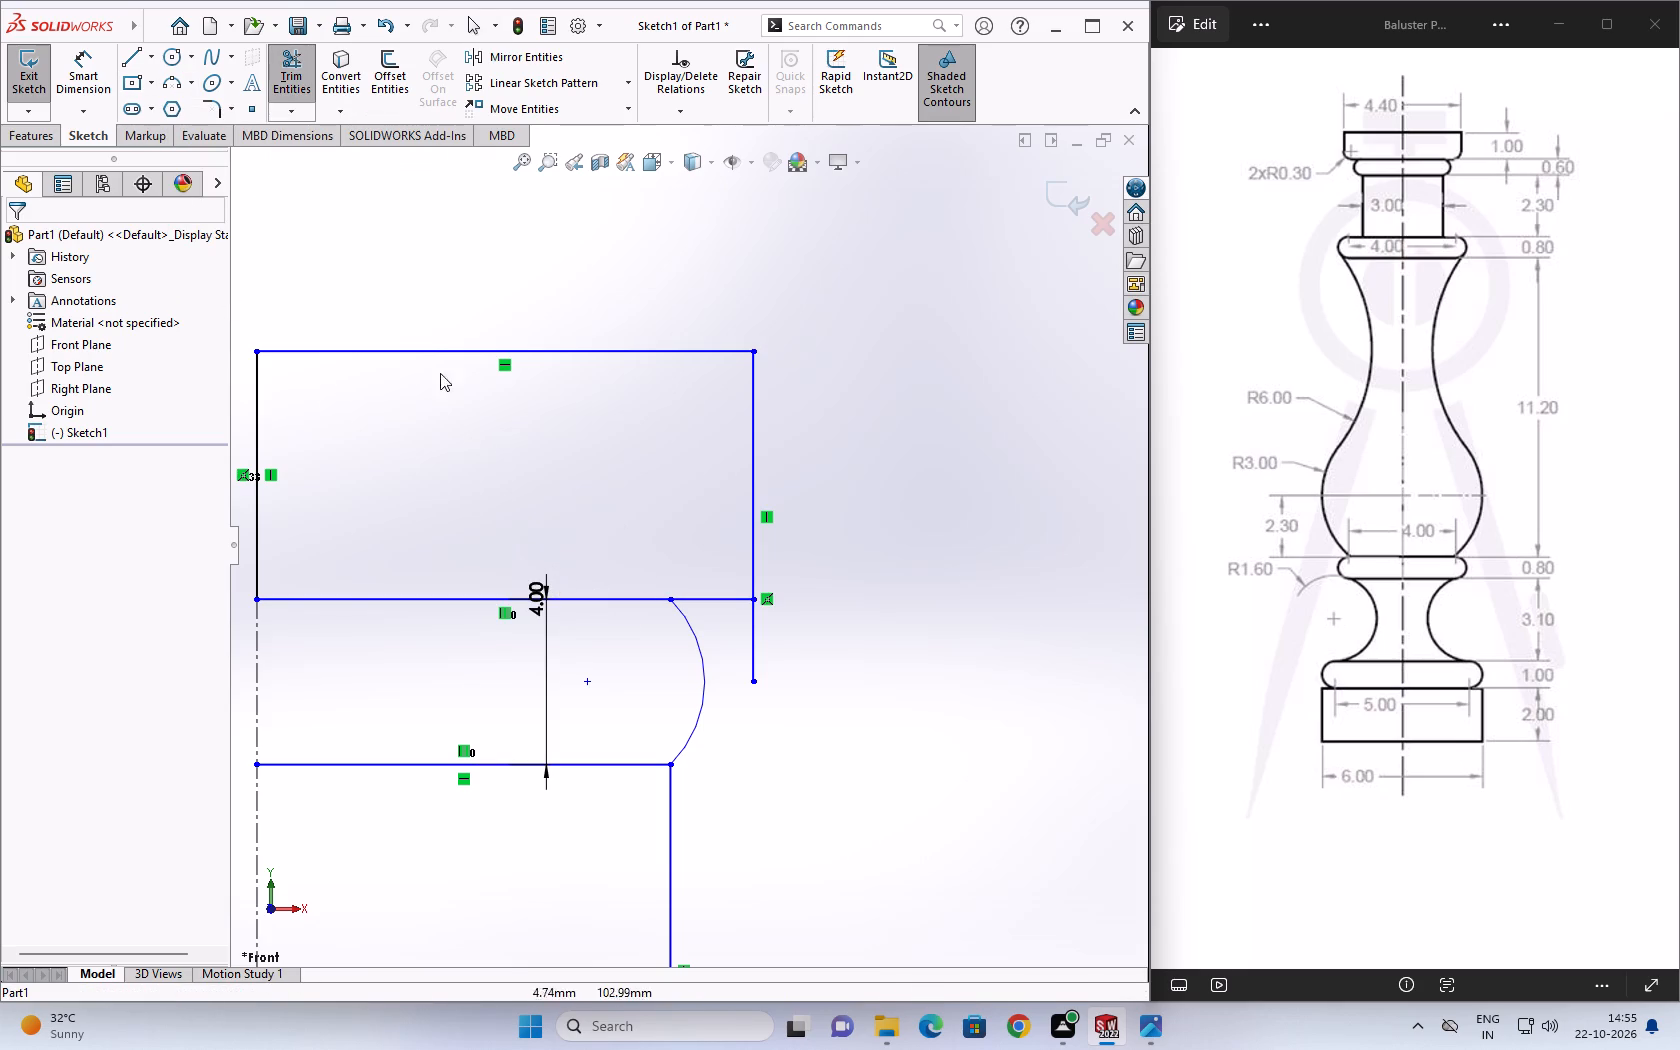
{"action": "key", "text": "Escape"}
{"action": "key", "text": "Escape"}
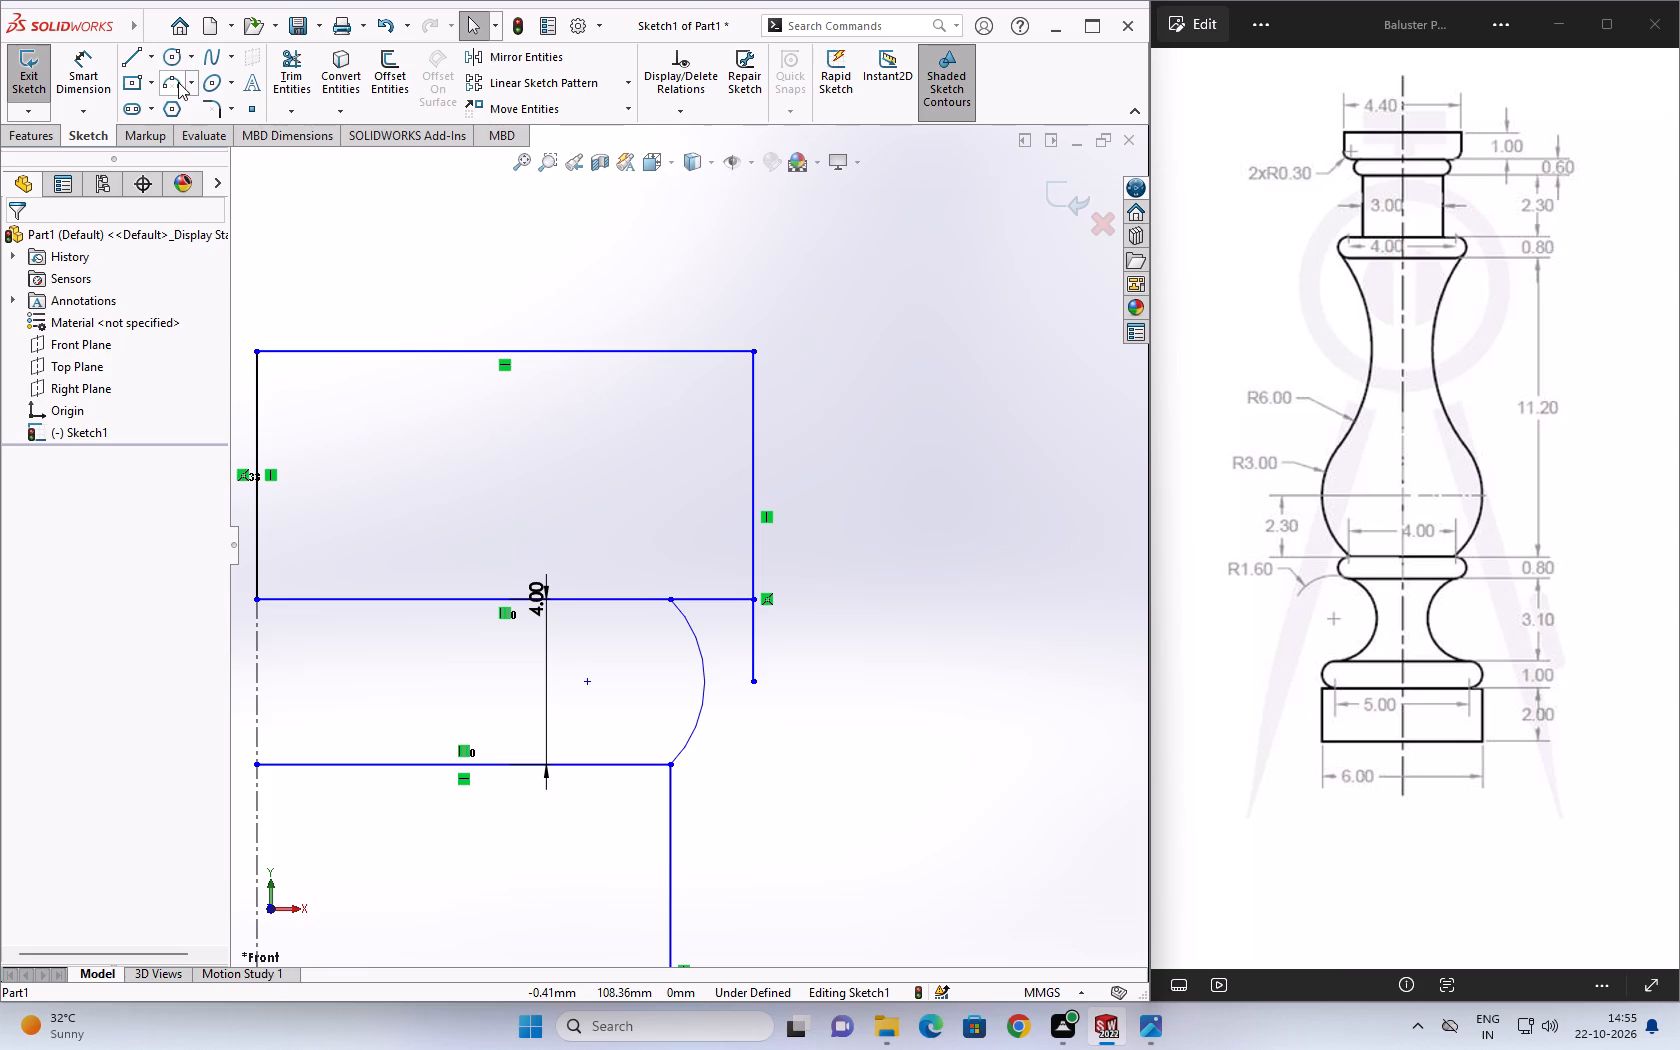
Draw a three-point arc of 2 mm radius from the bead's upper outer corner to the cap's outer vertical line.
{"action": "left_click", "coordinate": [176, 81]}
{"action": "left_click", "coordinate": [673, 602]}
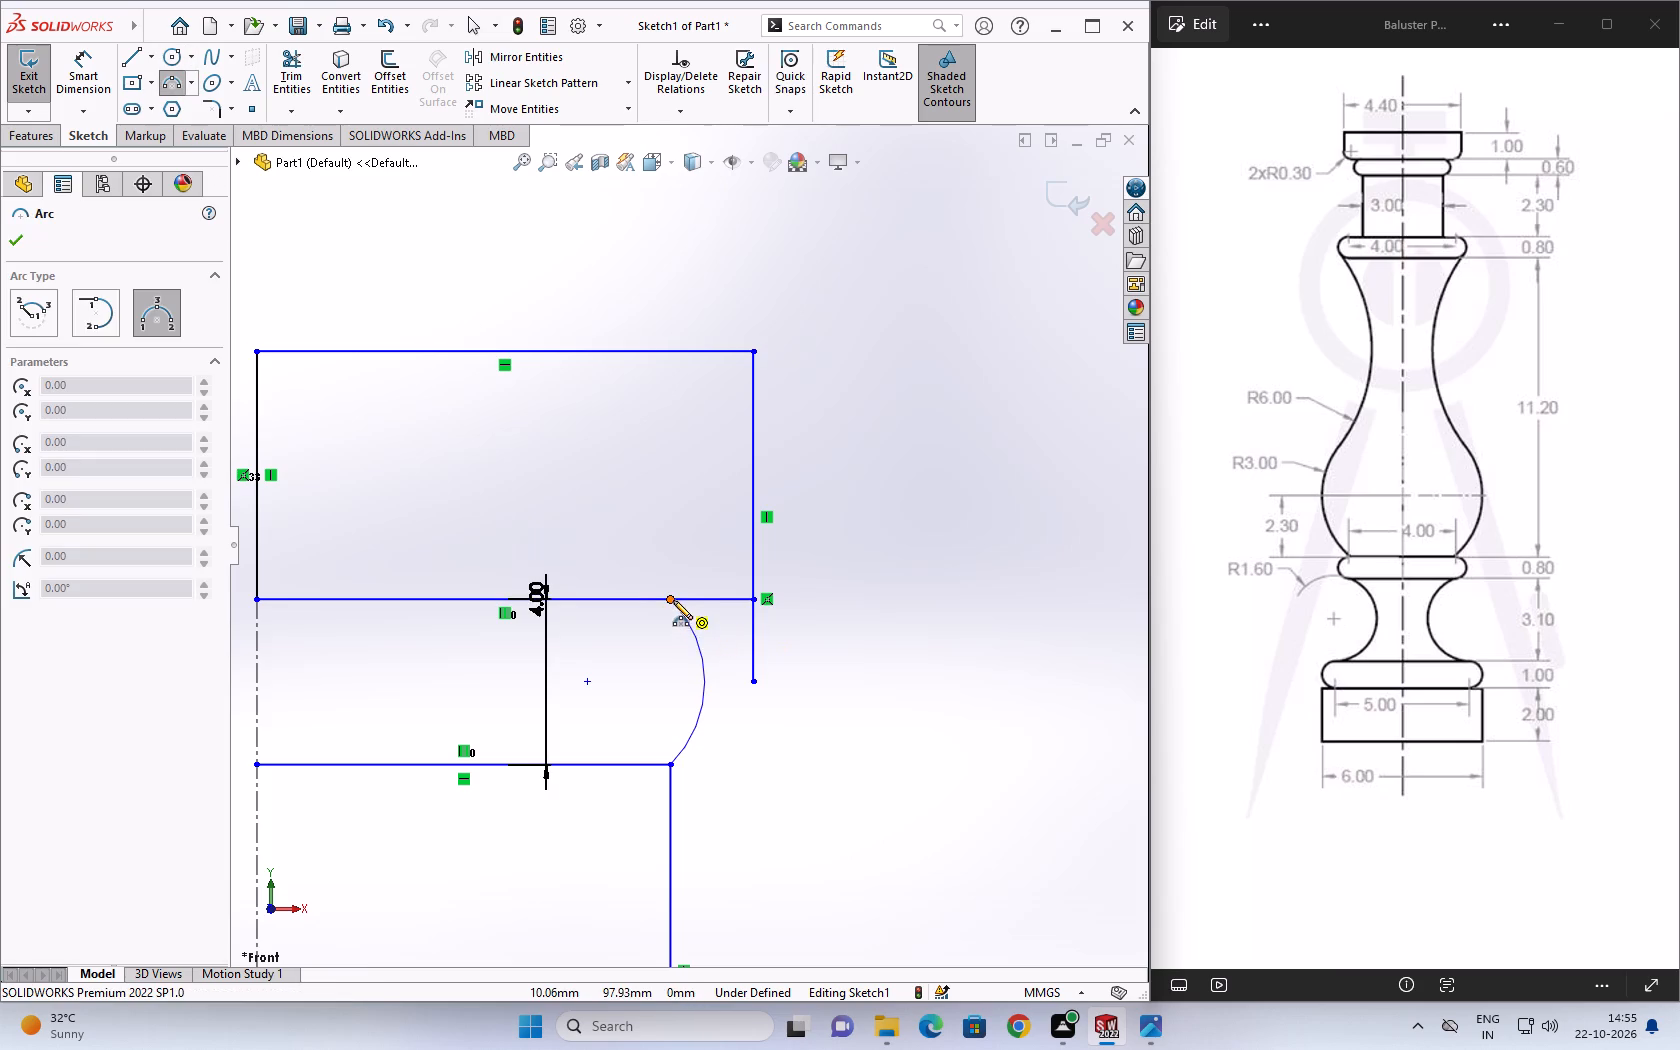
{"action": "left_click", "coordinate": [753, 530]}
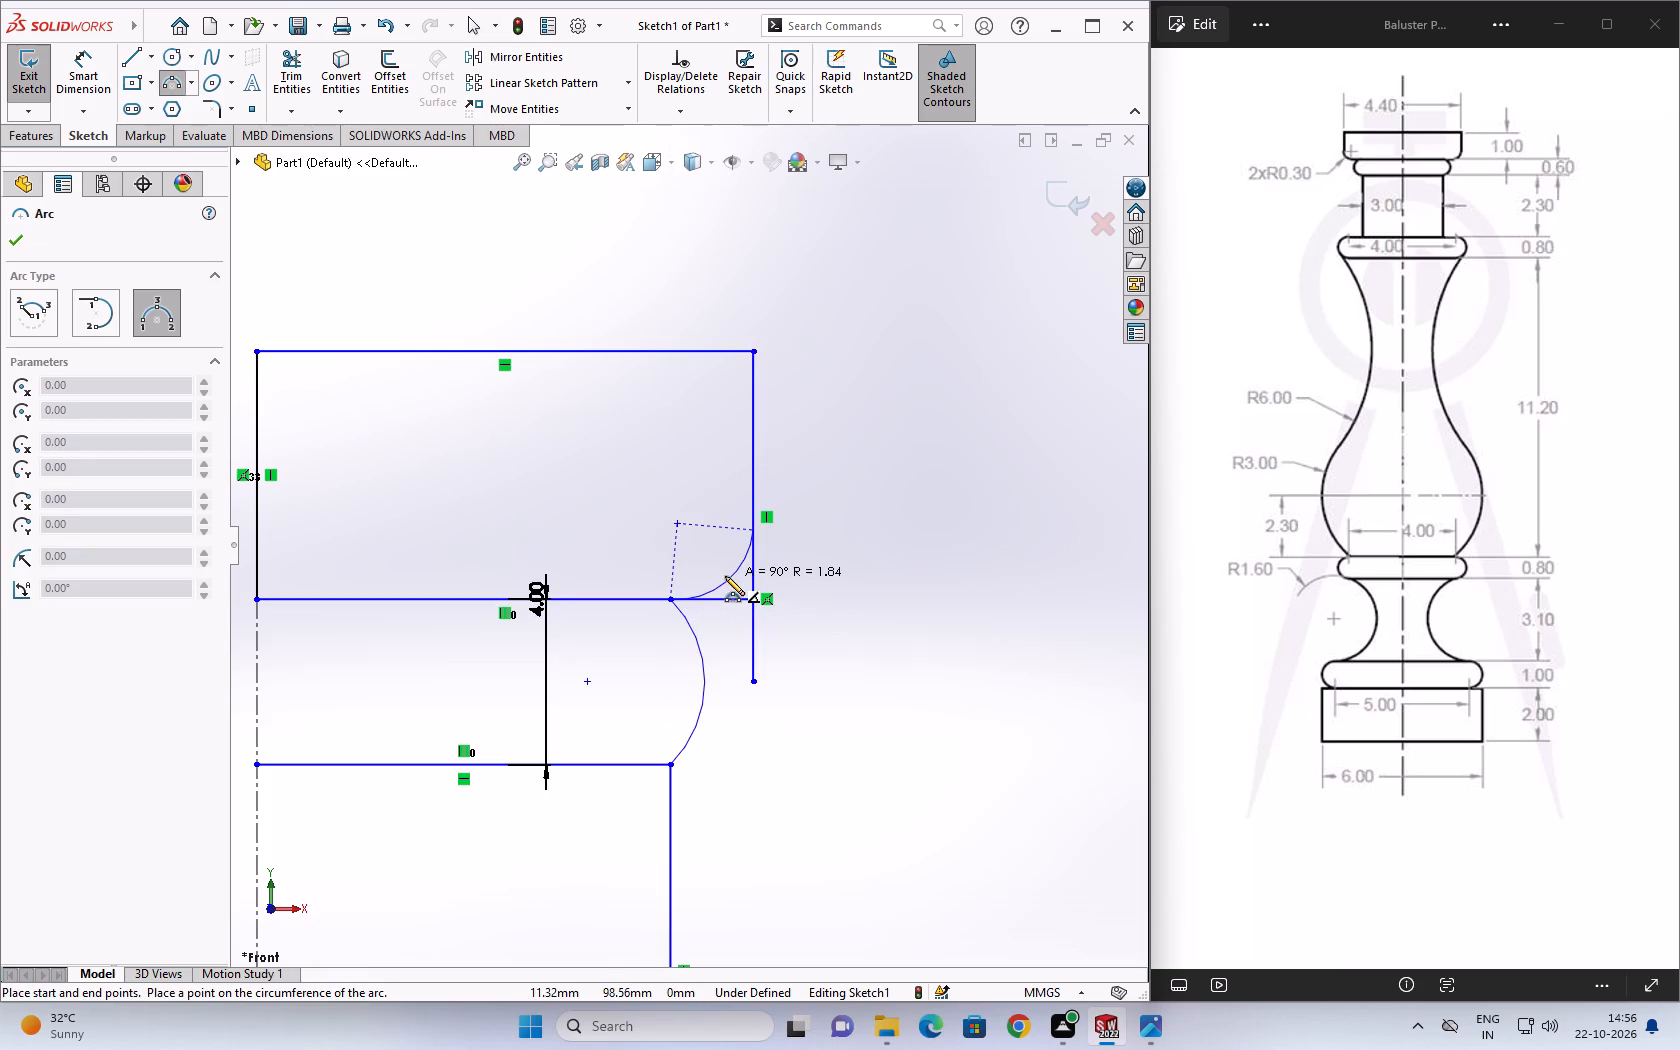
{"action": "left_click", "coordinate": [725, 576]}
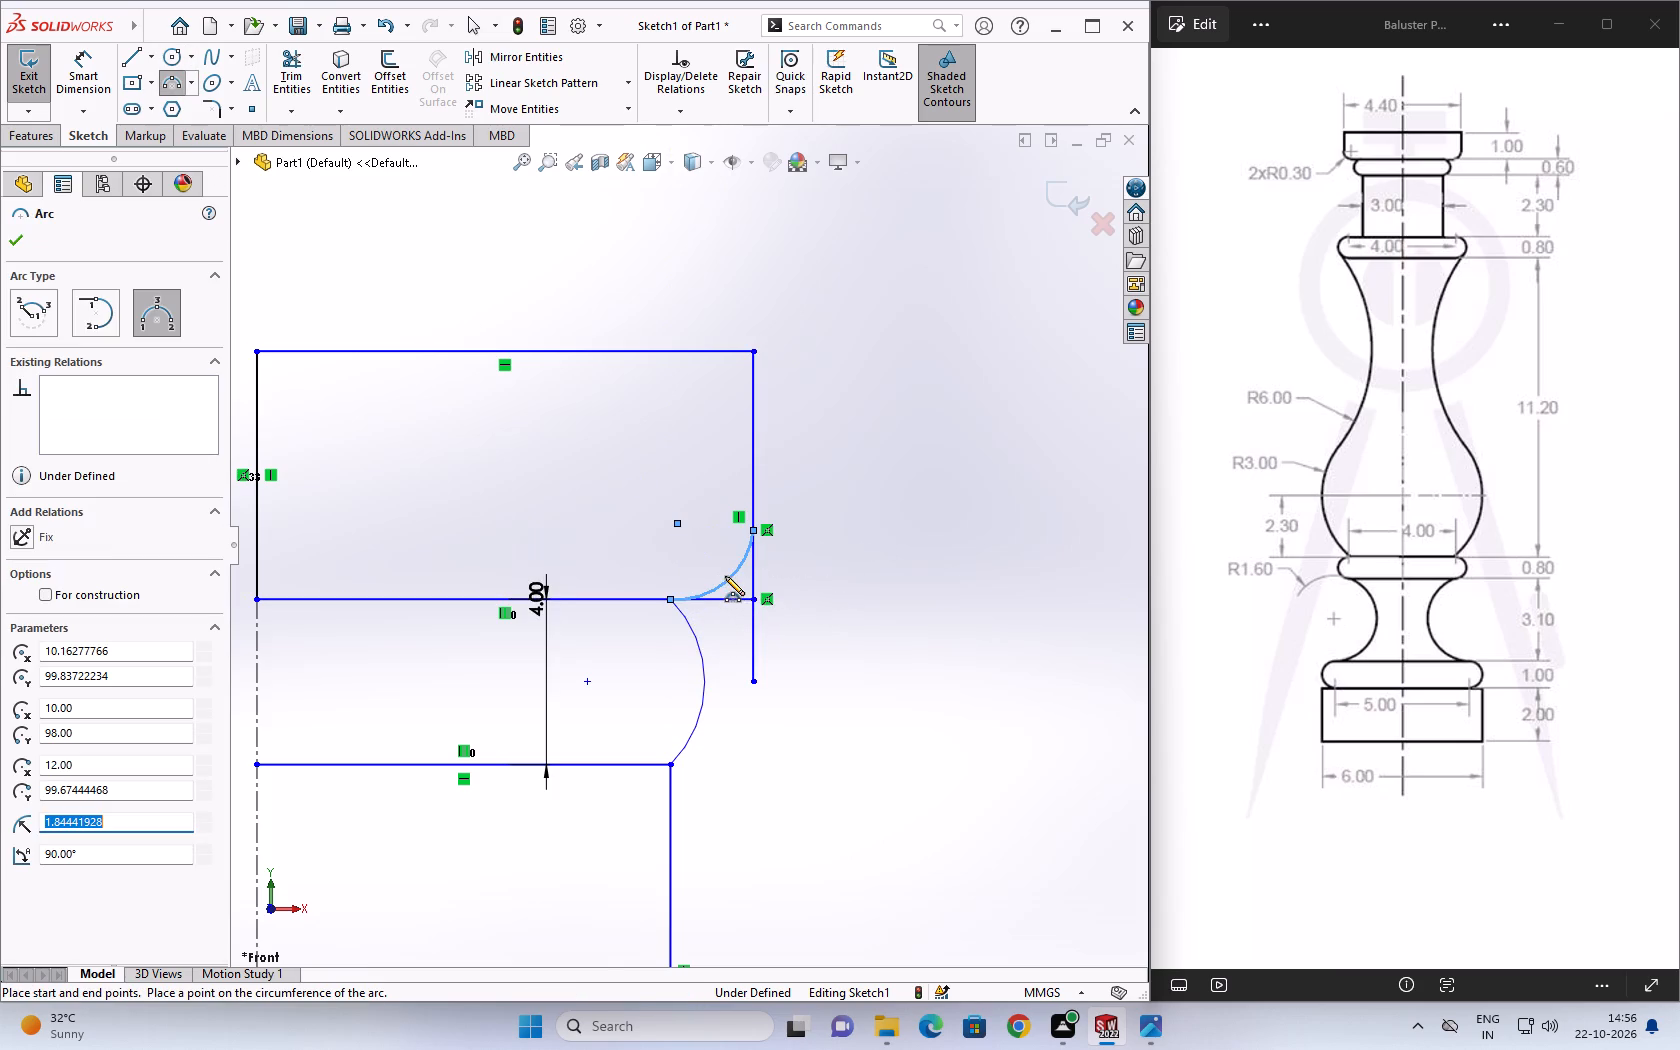
{"action": "key", "text": "2"}
{"action": "key", "text": "Return"}
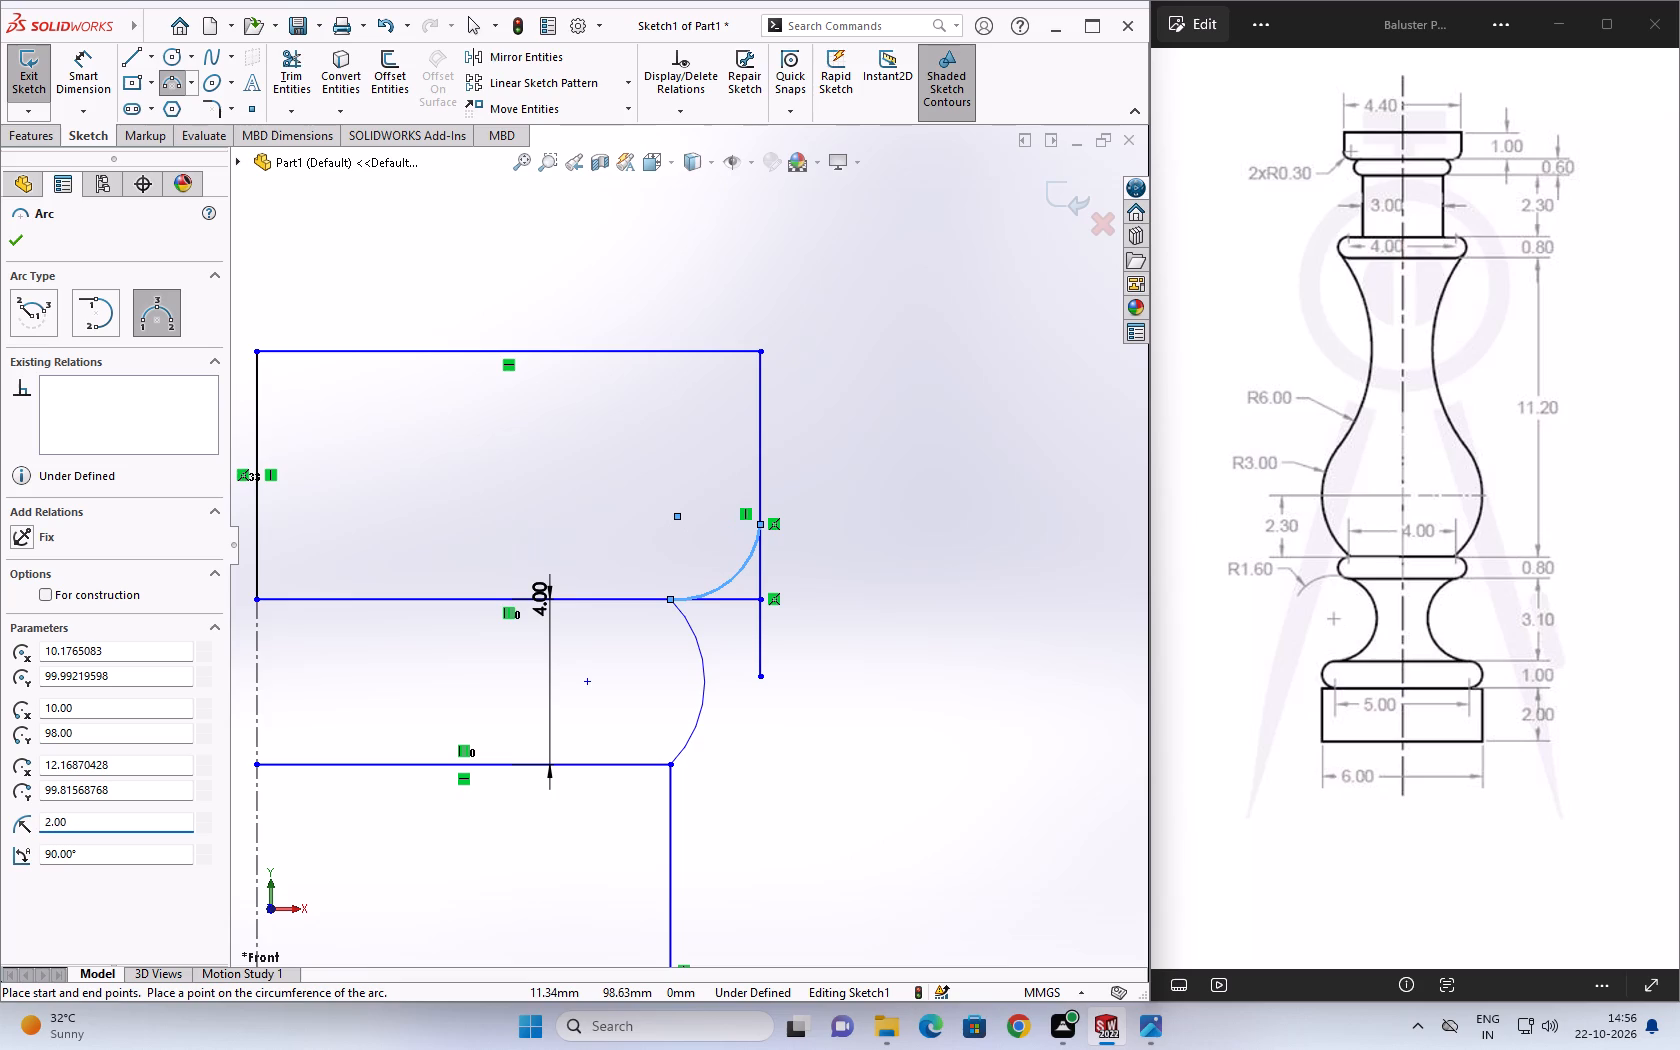
{"action": "key", "text": "Escape"}
{"action": "key", "text": "Escape"}
{"action": "key", "text": "Escape"}
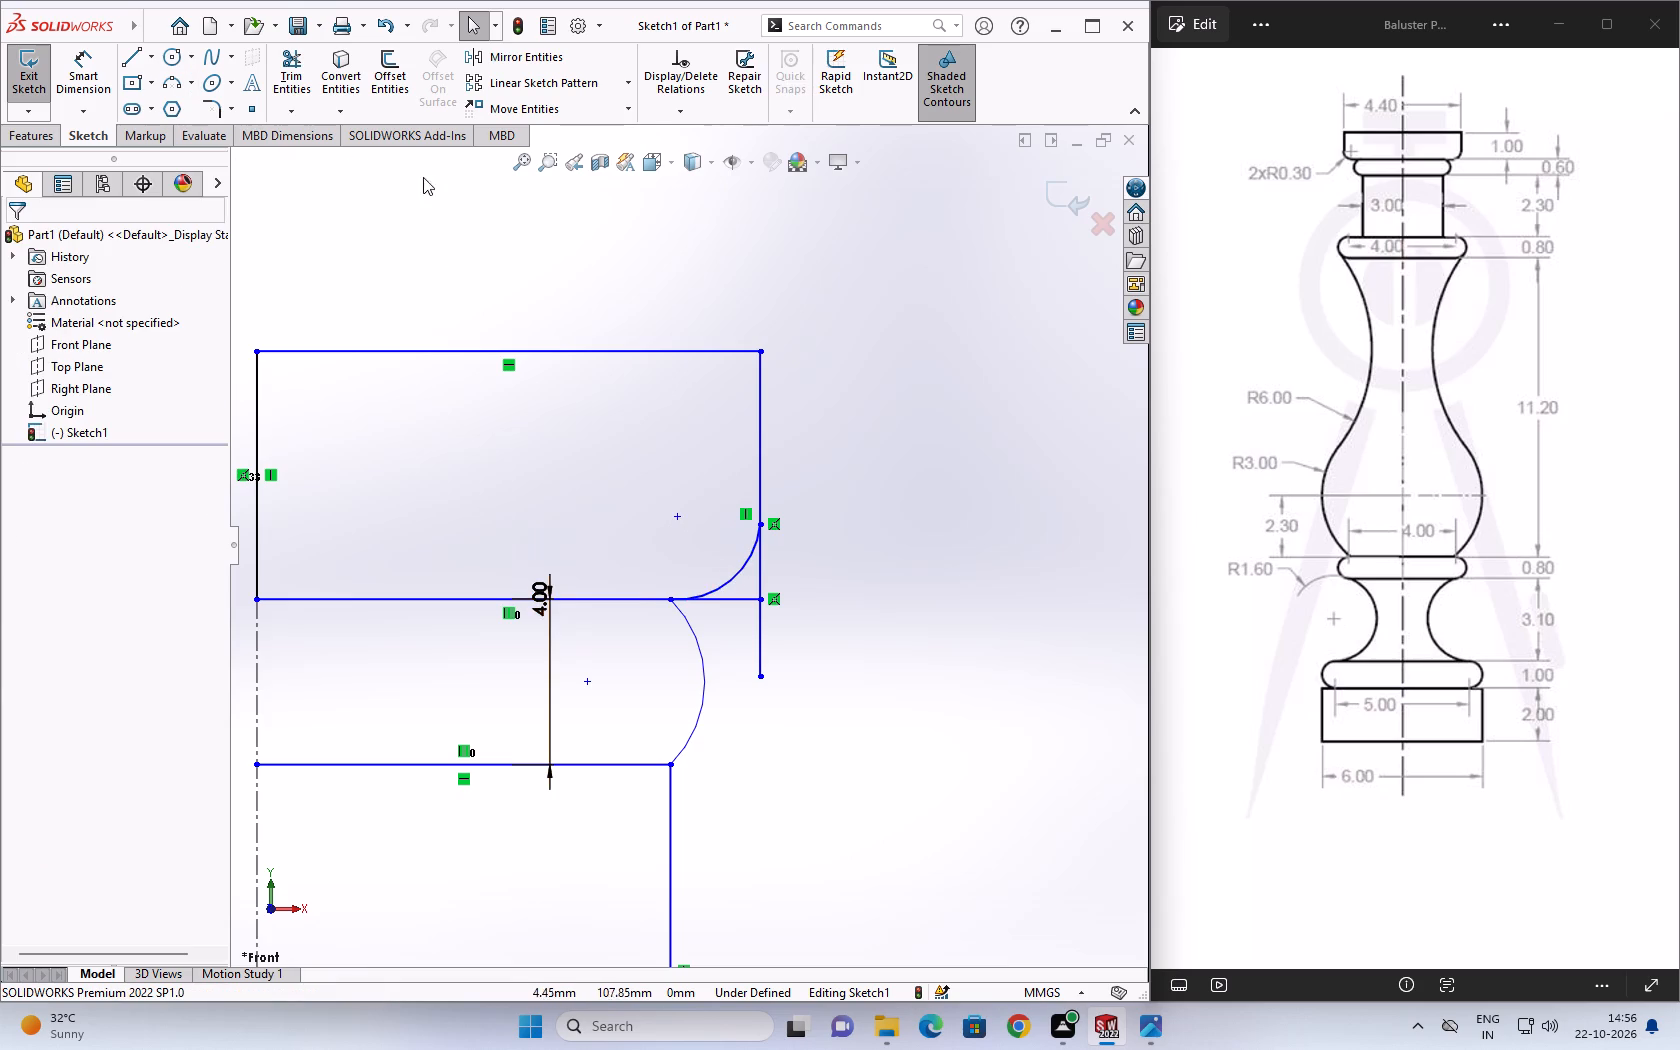
Trim the line segments outside the cap's corner arc, the arc sliver below the horizontal line and the leftover vertical stub.
{"action": "left_click", "coordinate": [297, 92]}
{"action": "left_click", "coordinate": [760, 570]}
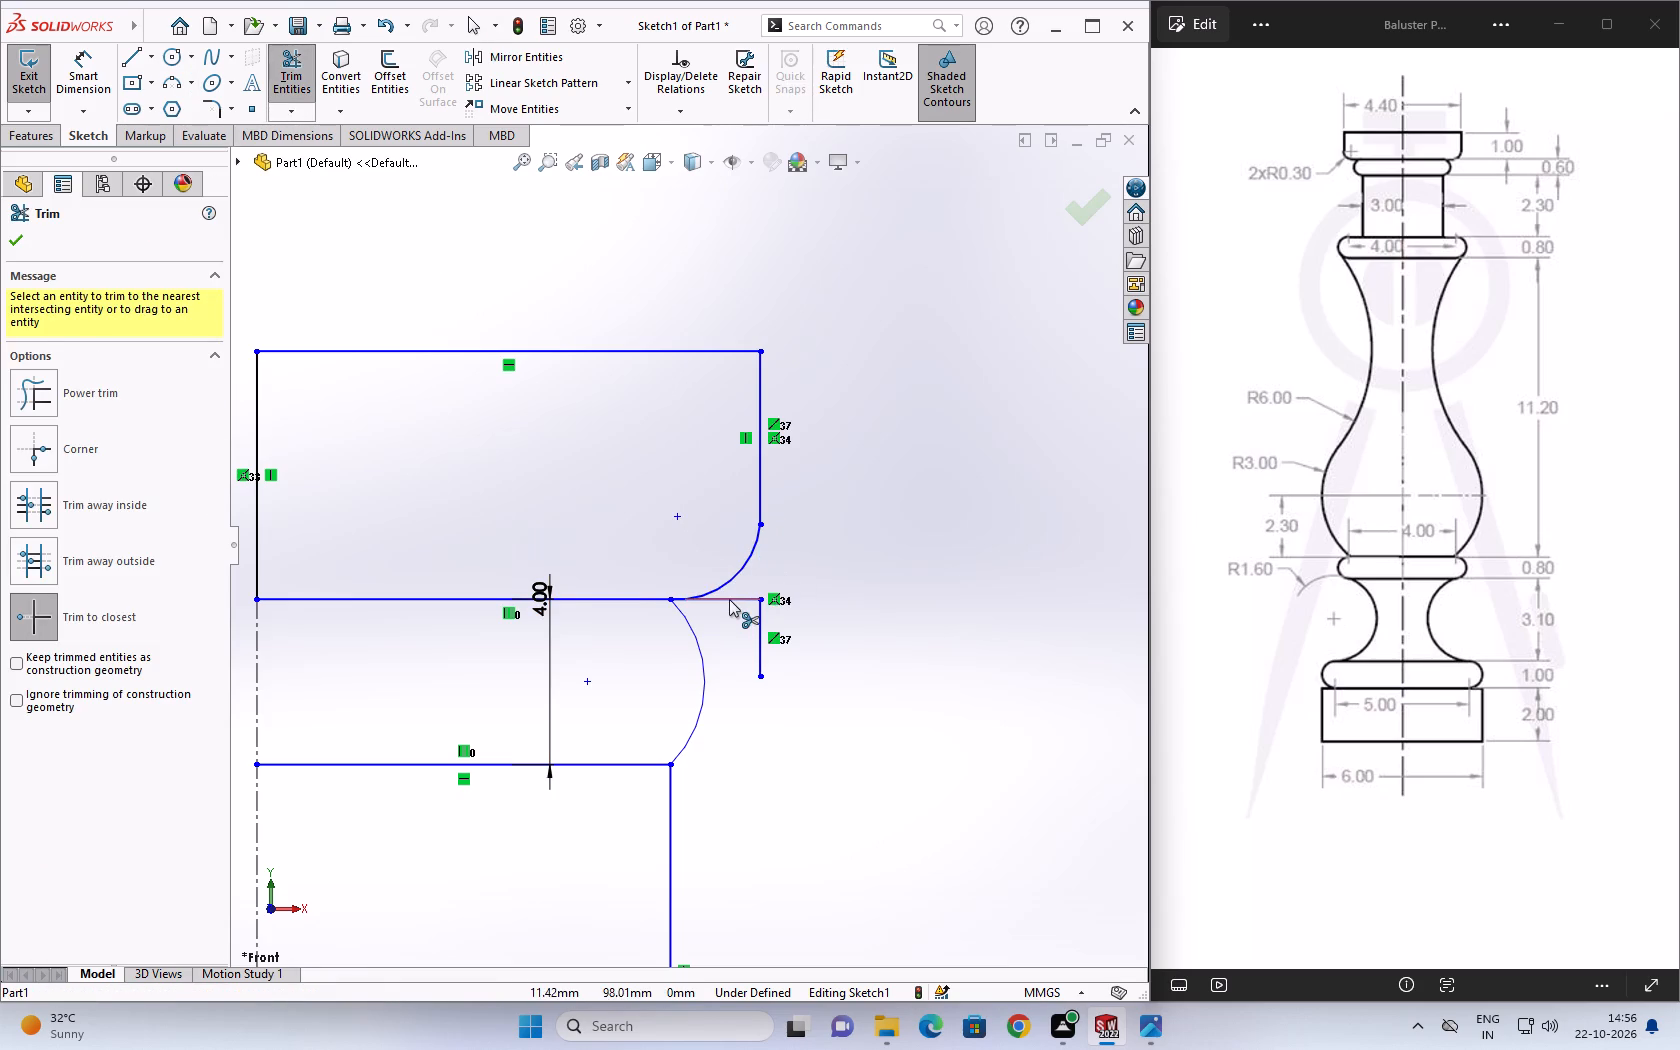
{"action": "left_click", "coordinate": [729, 599]}
{"action": "scroll", "coordinate": [700, 590], "scroll_direction": "down", "scroll_amount": 5}
{"action": "scroll", "coordinate": [618, 613], "scroll_direction": "down", "scroll_amount": 11}
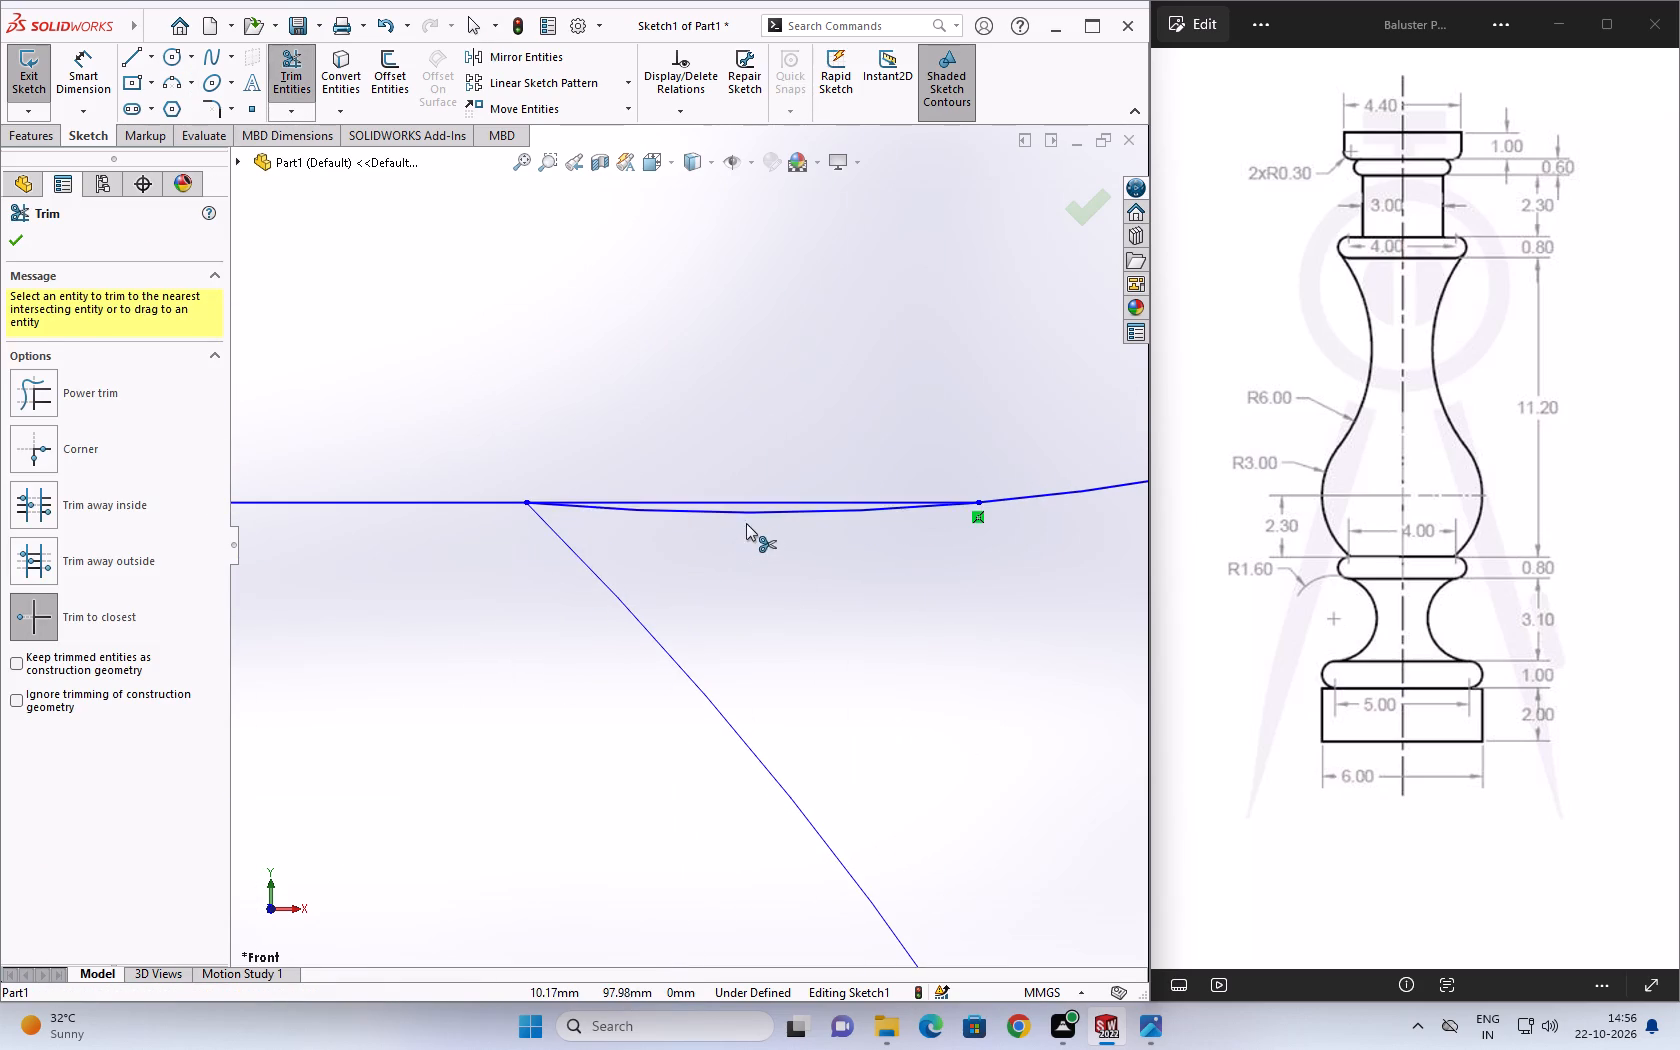
{"action": "left_click", "coordinate": [764, 511]}
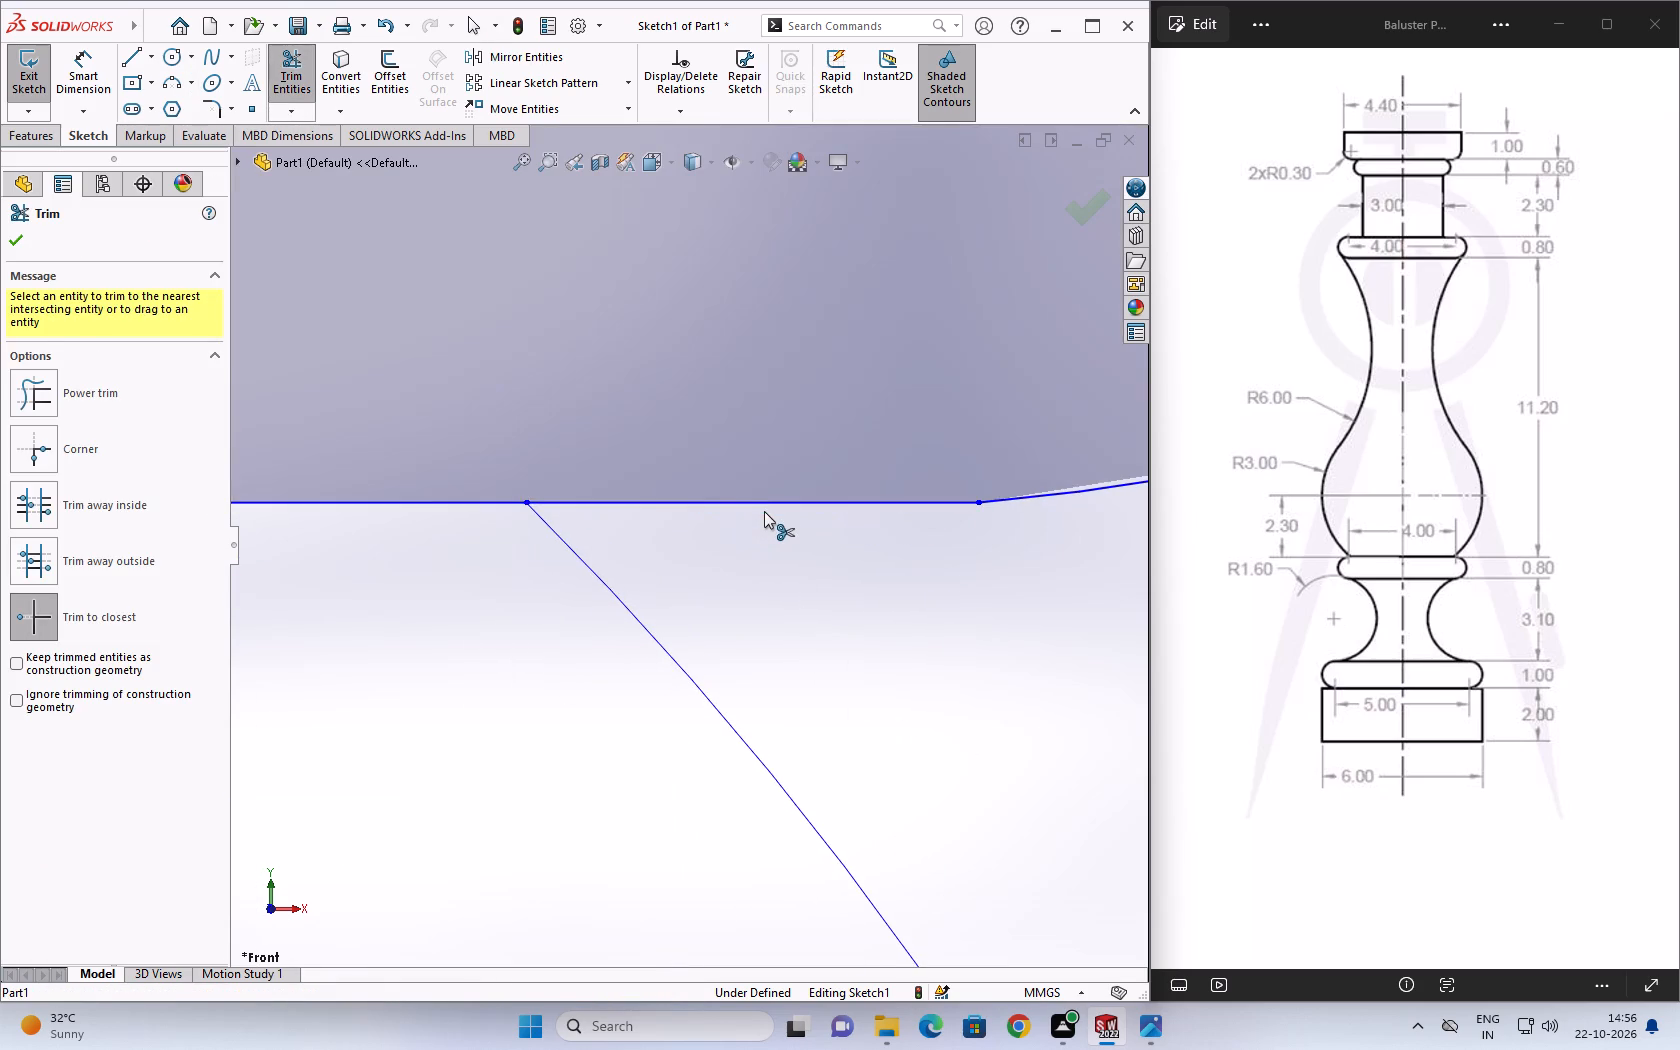
{"action": "scroll", "coordinate": [773, 526], "scroll_direction": "down", "scroll_amount": 5}
{"action": "scroll", "coordinate": [774, 552], "scroll_direction": "up", "scroll_amount": 16}
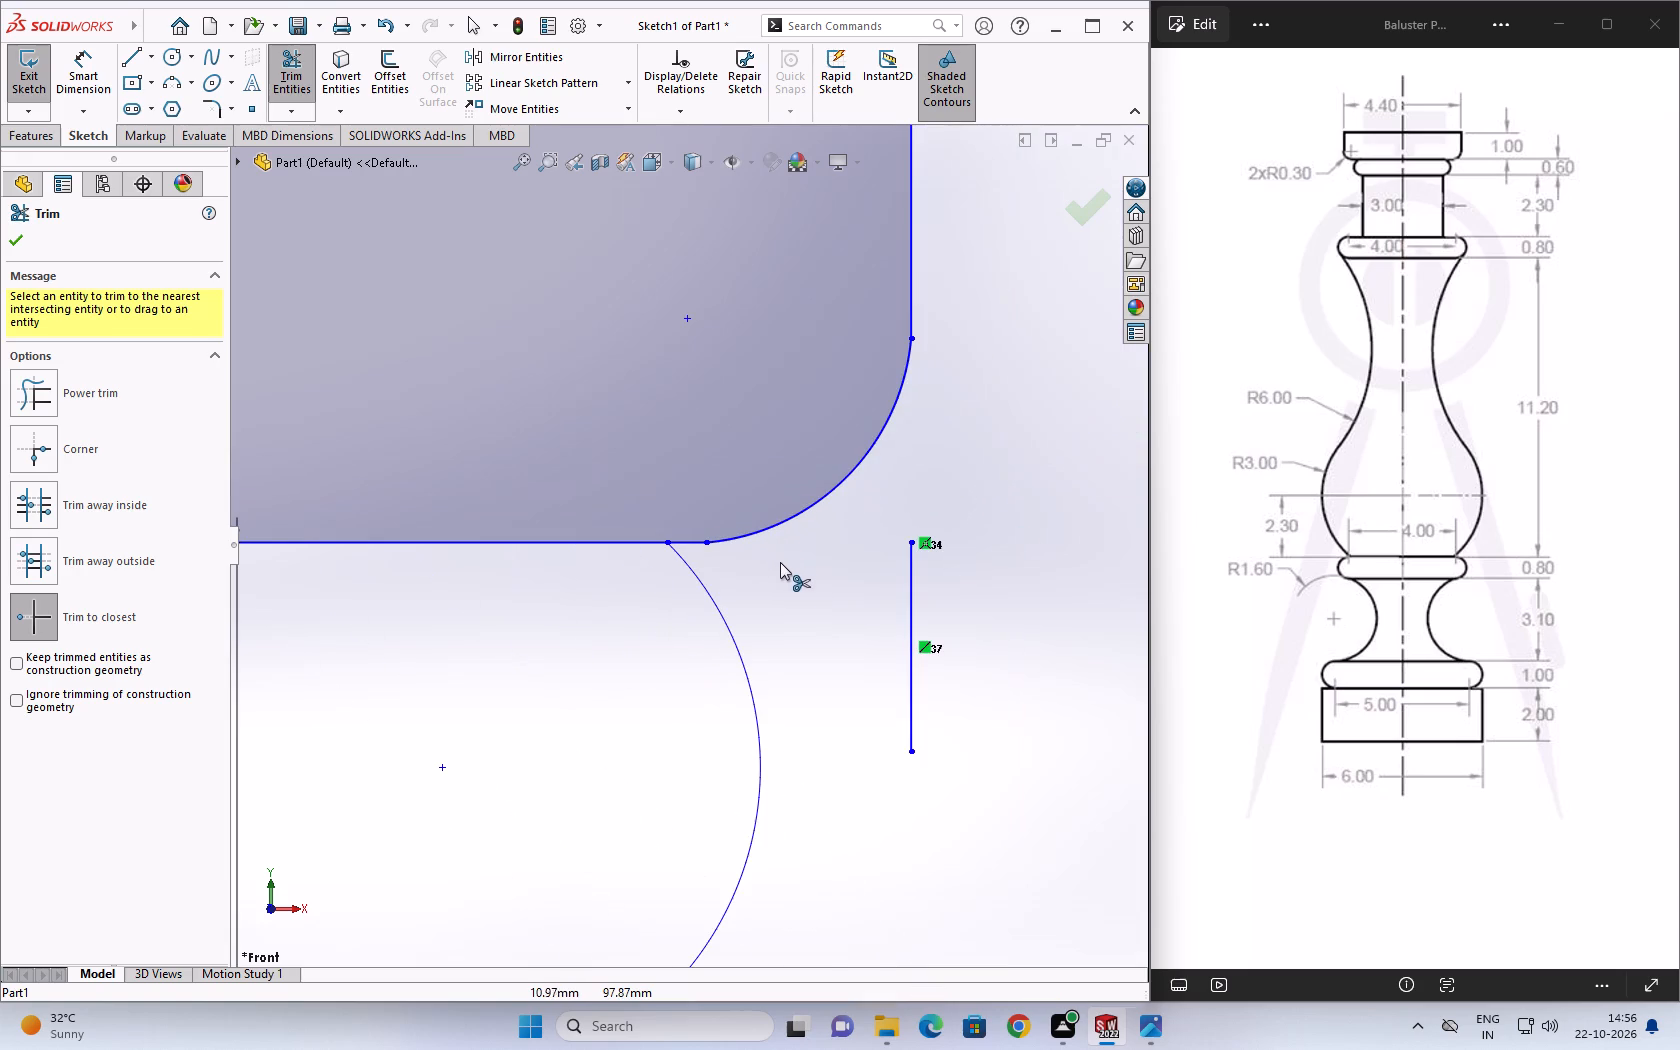
{"action": "left_click", "coordinate": [910, 607]}
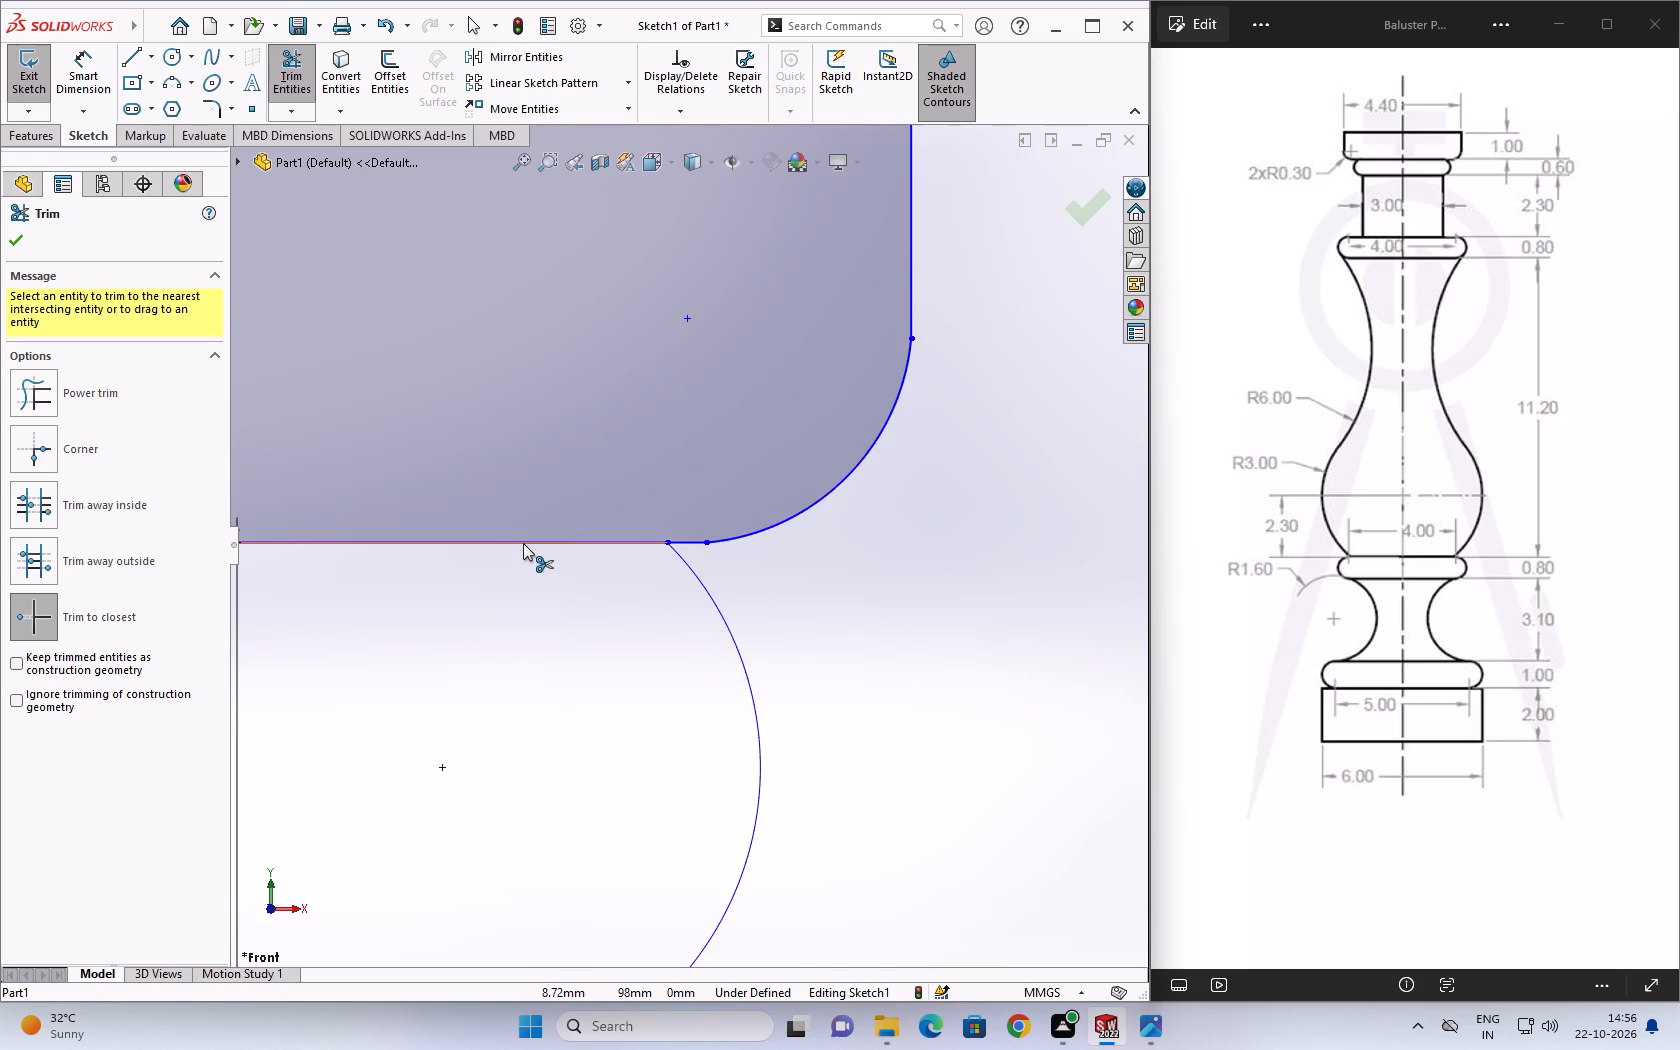
Trim away the interior horizontal line between cap and bead and the cap's vertical line on the axis.
{"action": "left_click", "coordinate": [523, 543]}
{"action": "scroll", "coordinate": [628, 546], "scroll_direction": "down", "scroll_amount": 1}
{"action": "scroll", "coordinate": [767, 548], "scroll_direction": "down", "scroll_amount": 11}
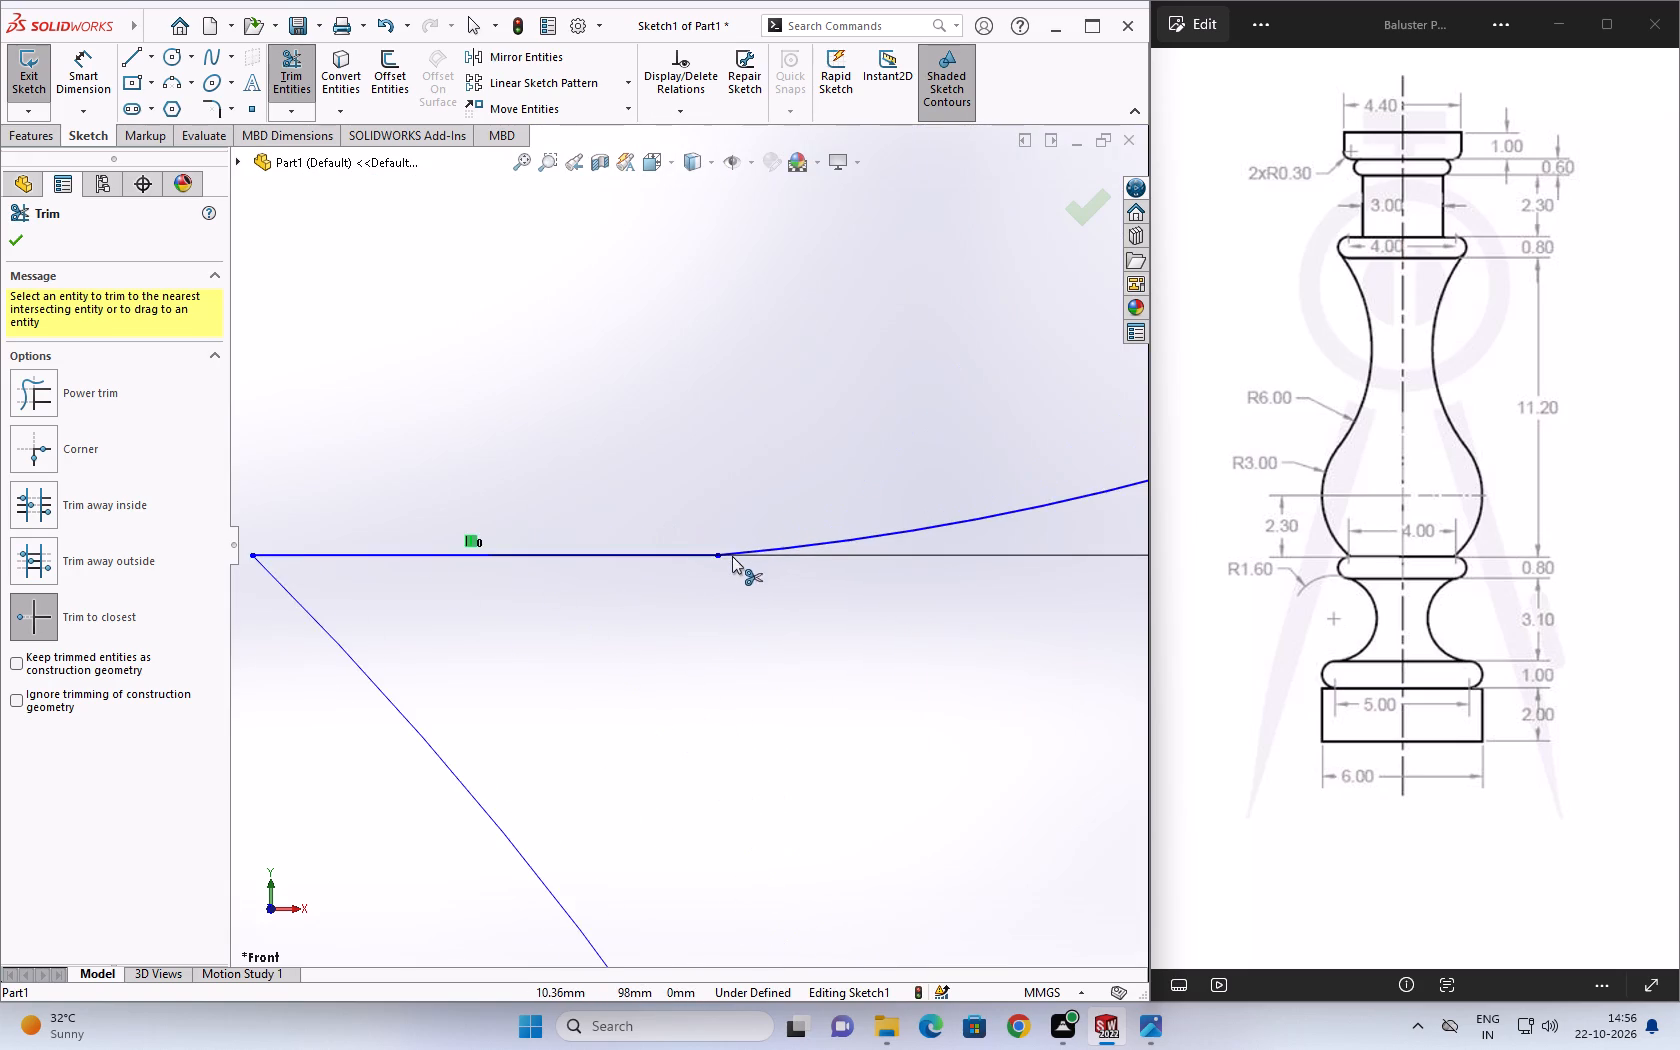
{"action": "scroll", "coordinate": [736, 571], "scroll_direction": "up", "scroll_amount": 18}
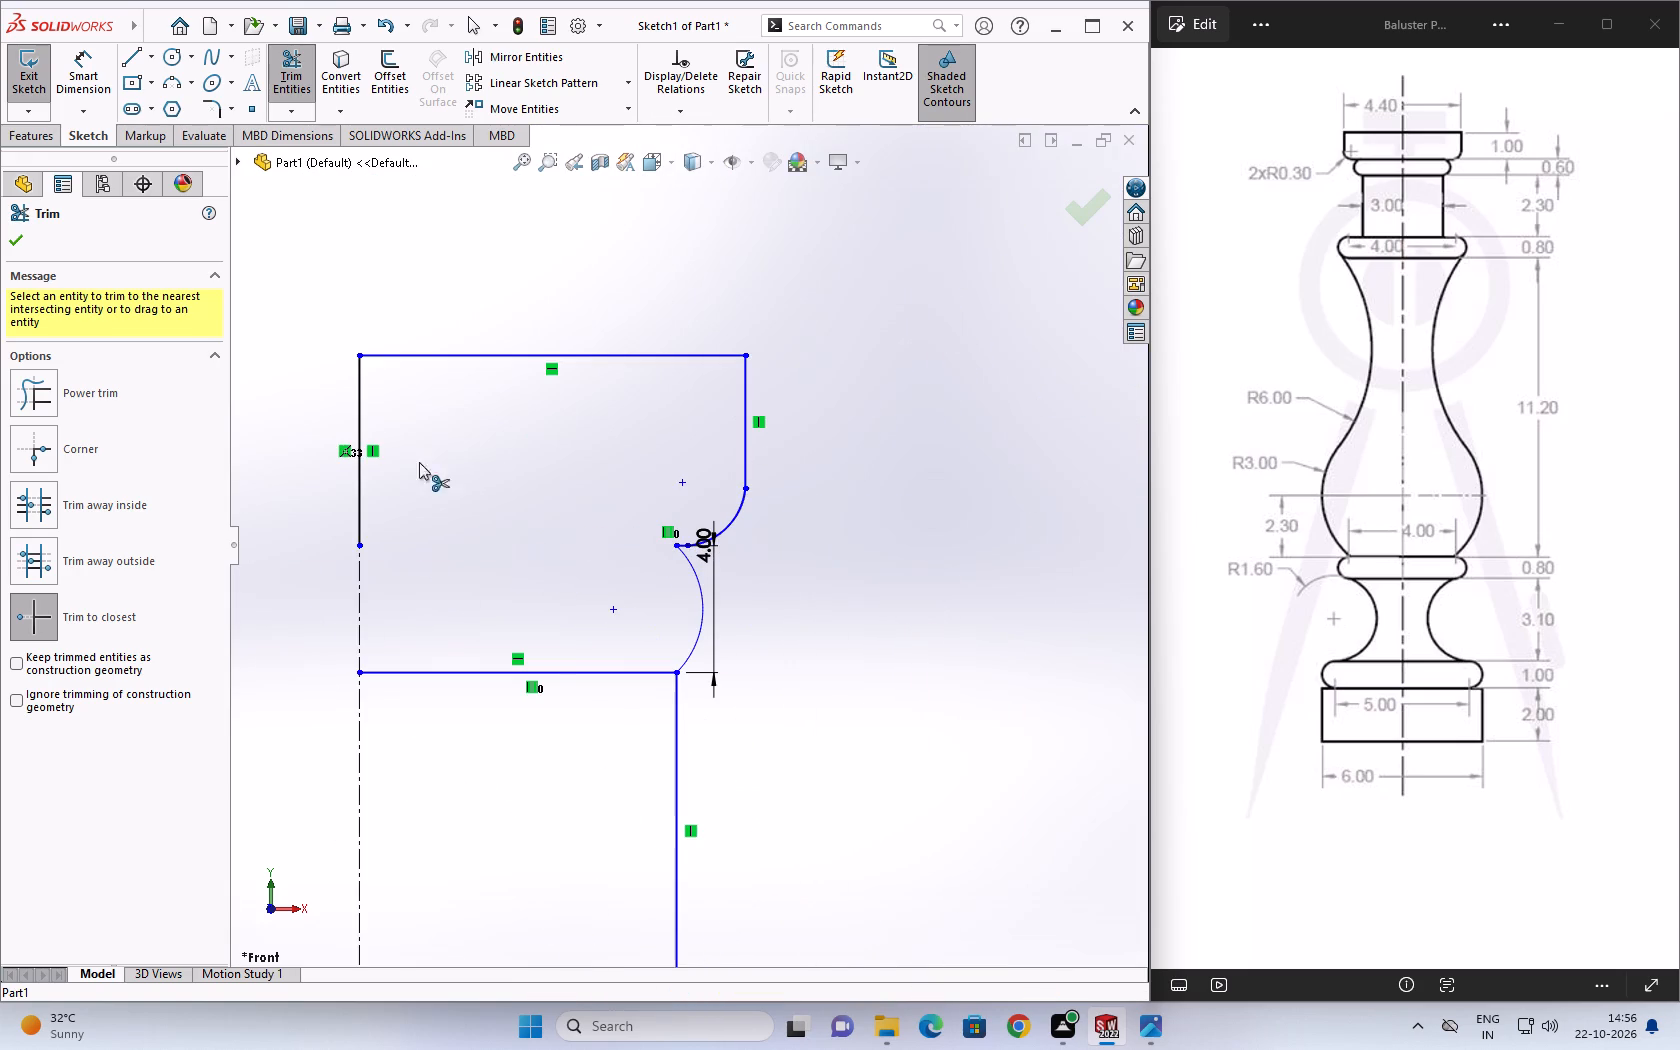
{"action": "left_click", "coordinate": [359, 408]}
{"action": "key", "text": "Escape"}
{"action": "key", "text": "Escape"}
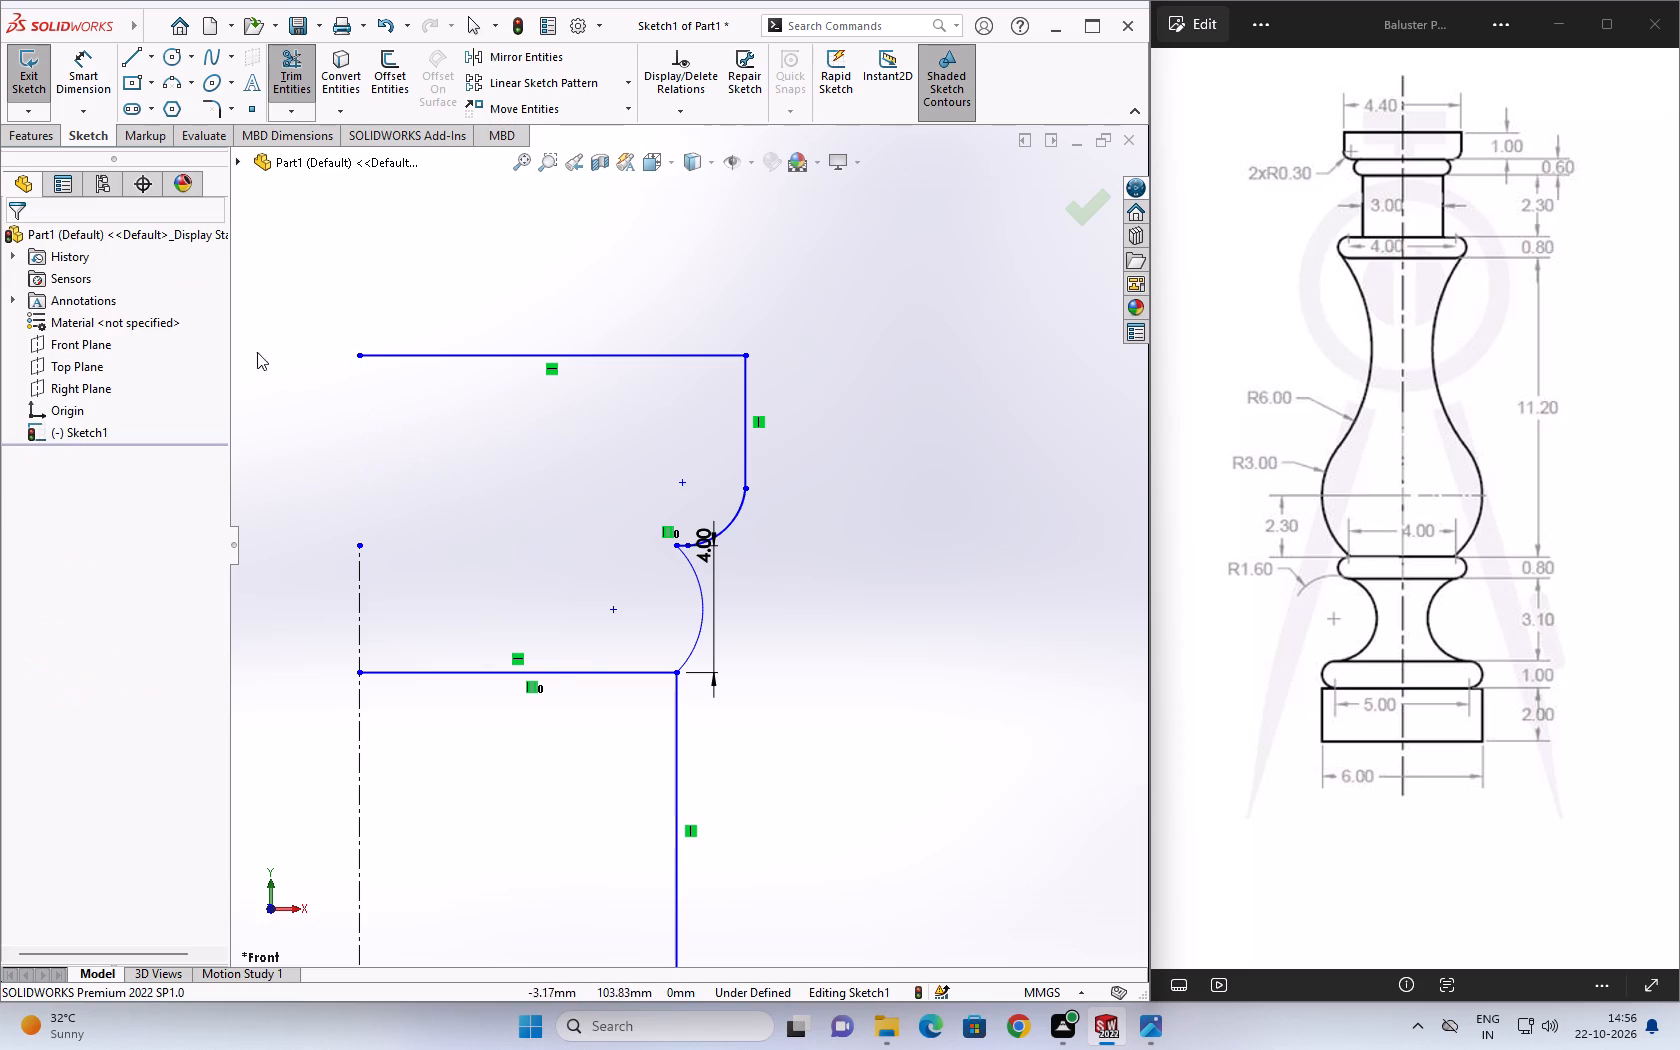
{"action": "key", "text": "Escape"}
Extend the vertical centerline up to the cap's top horizontal line.
{"action": "left_click", "coordinate": [278, 110]}
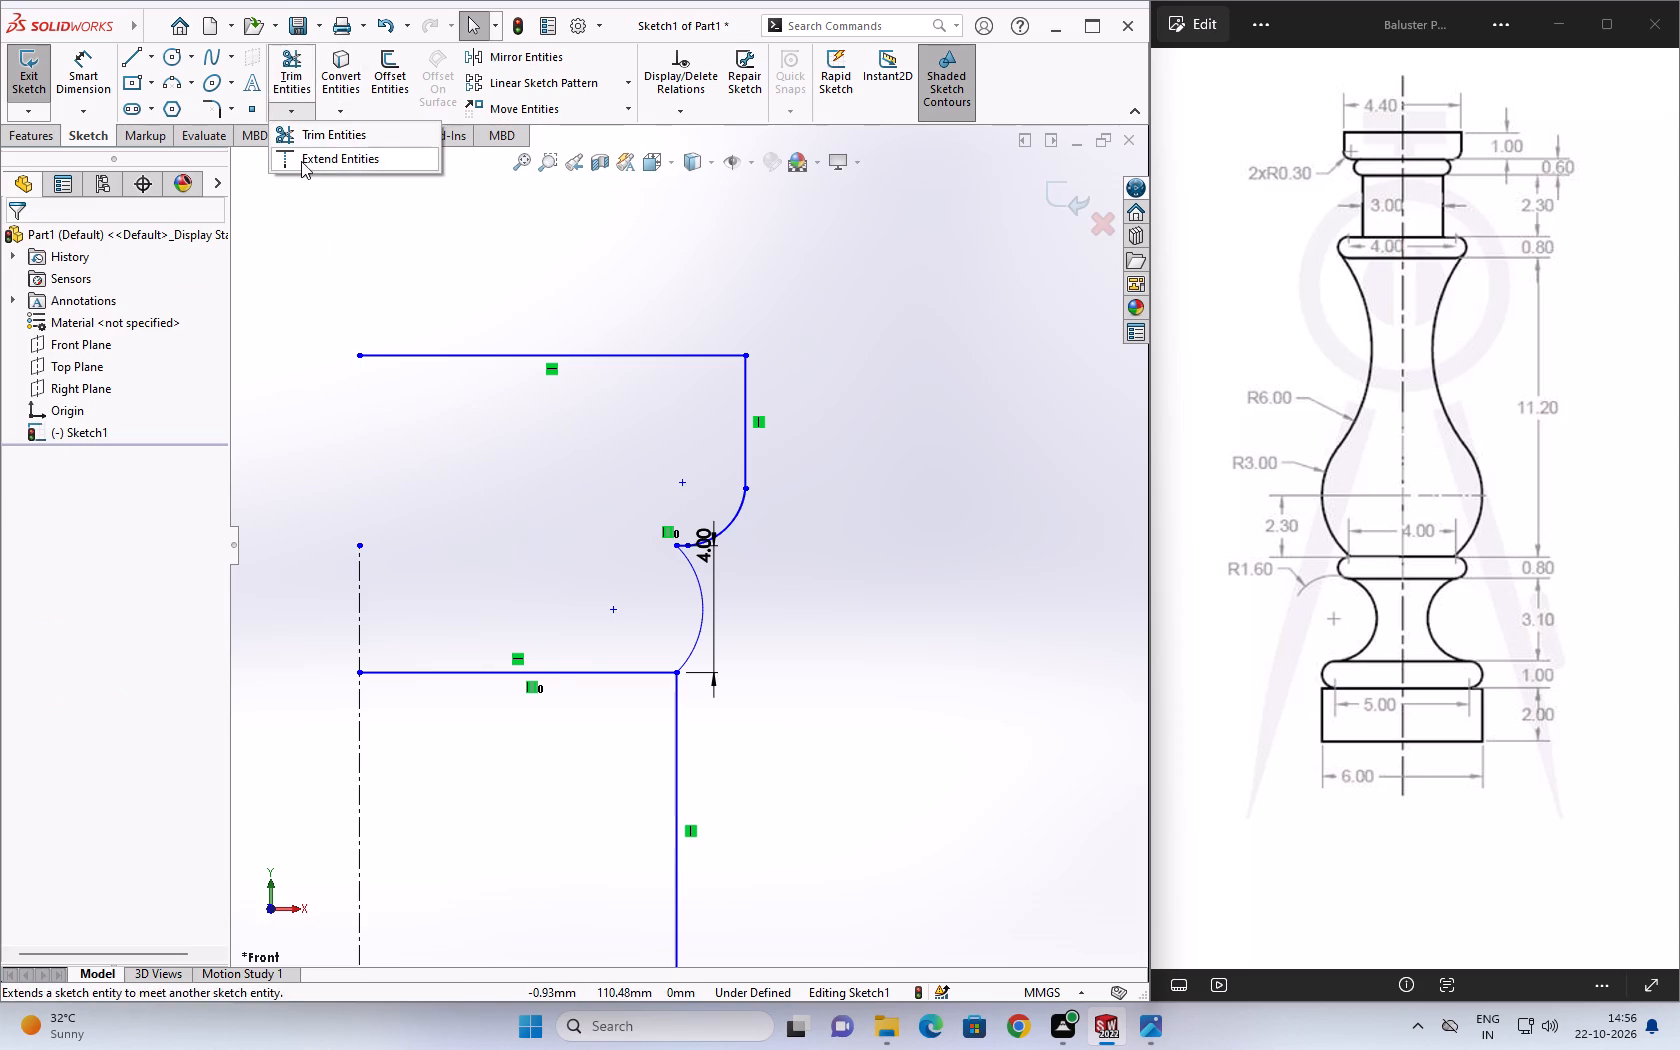
{"action": "left_click", "coordinate": [301, 161]}
{"action": "left_click", "coordinate": [398, 605]}
{"action": "left_click", "coordinate": [361, 592]}
{"action": "key", "text": "Escape"}
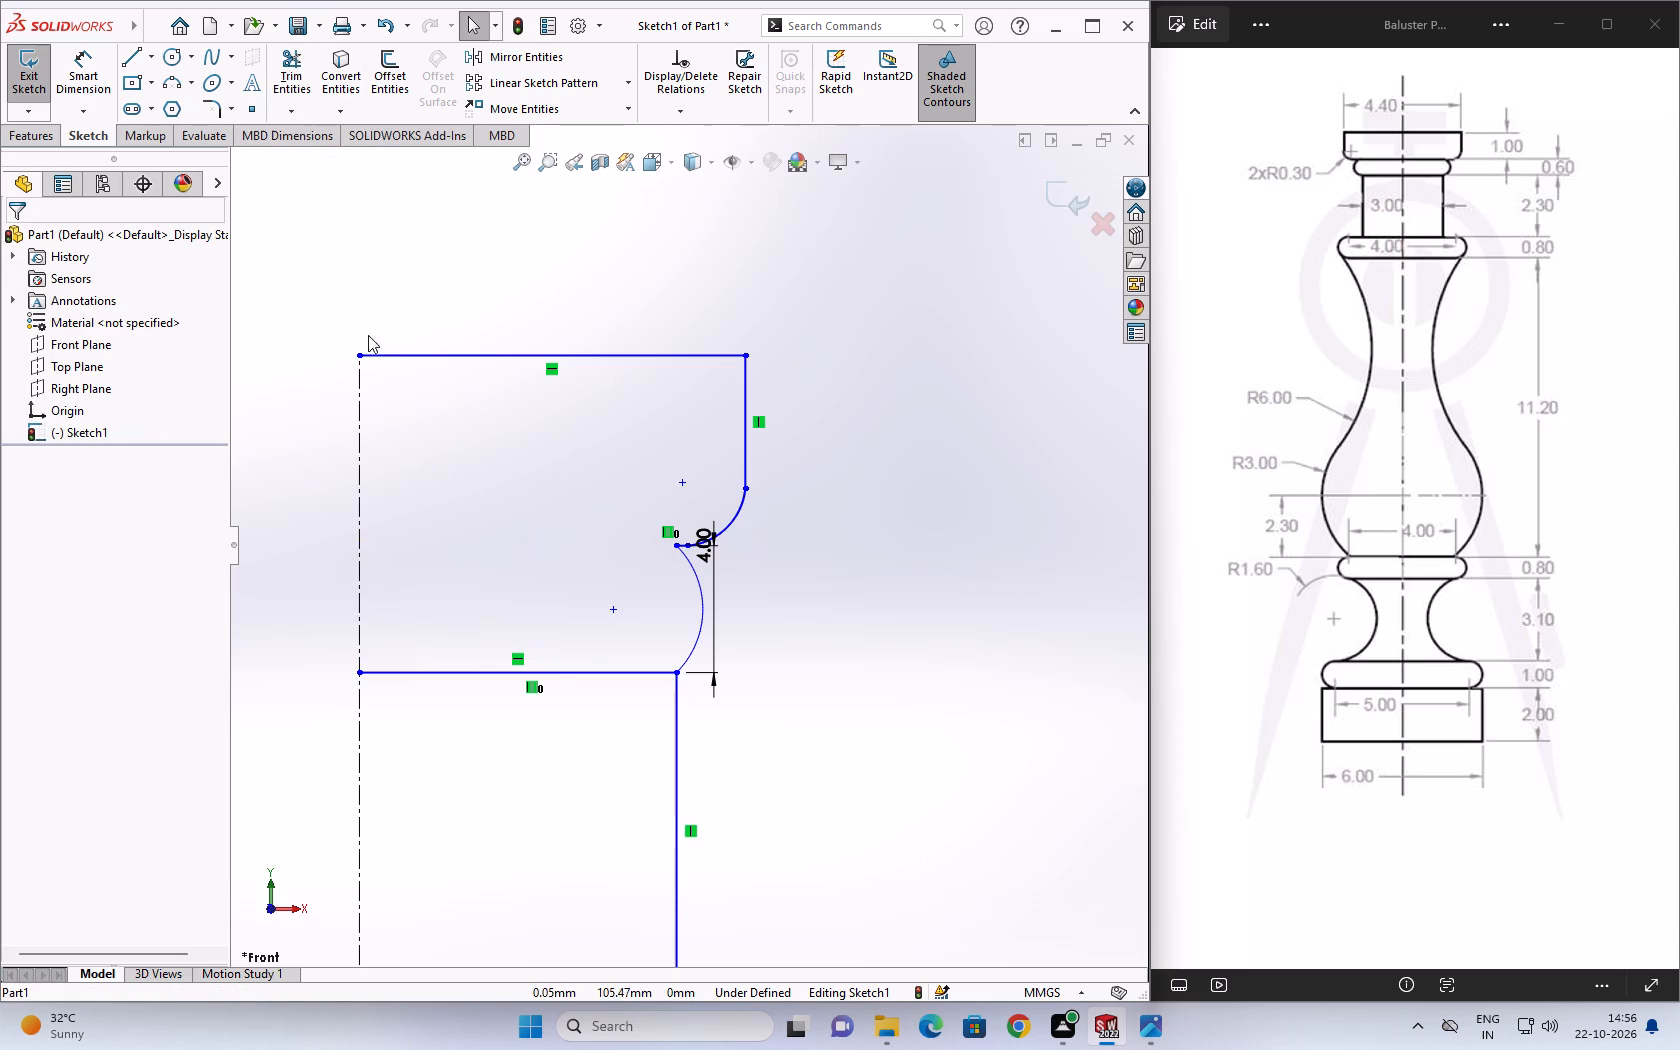
{"action": "key", "text": "Escape"}
{"action": "key", "text": "Escape"}
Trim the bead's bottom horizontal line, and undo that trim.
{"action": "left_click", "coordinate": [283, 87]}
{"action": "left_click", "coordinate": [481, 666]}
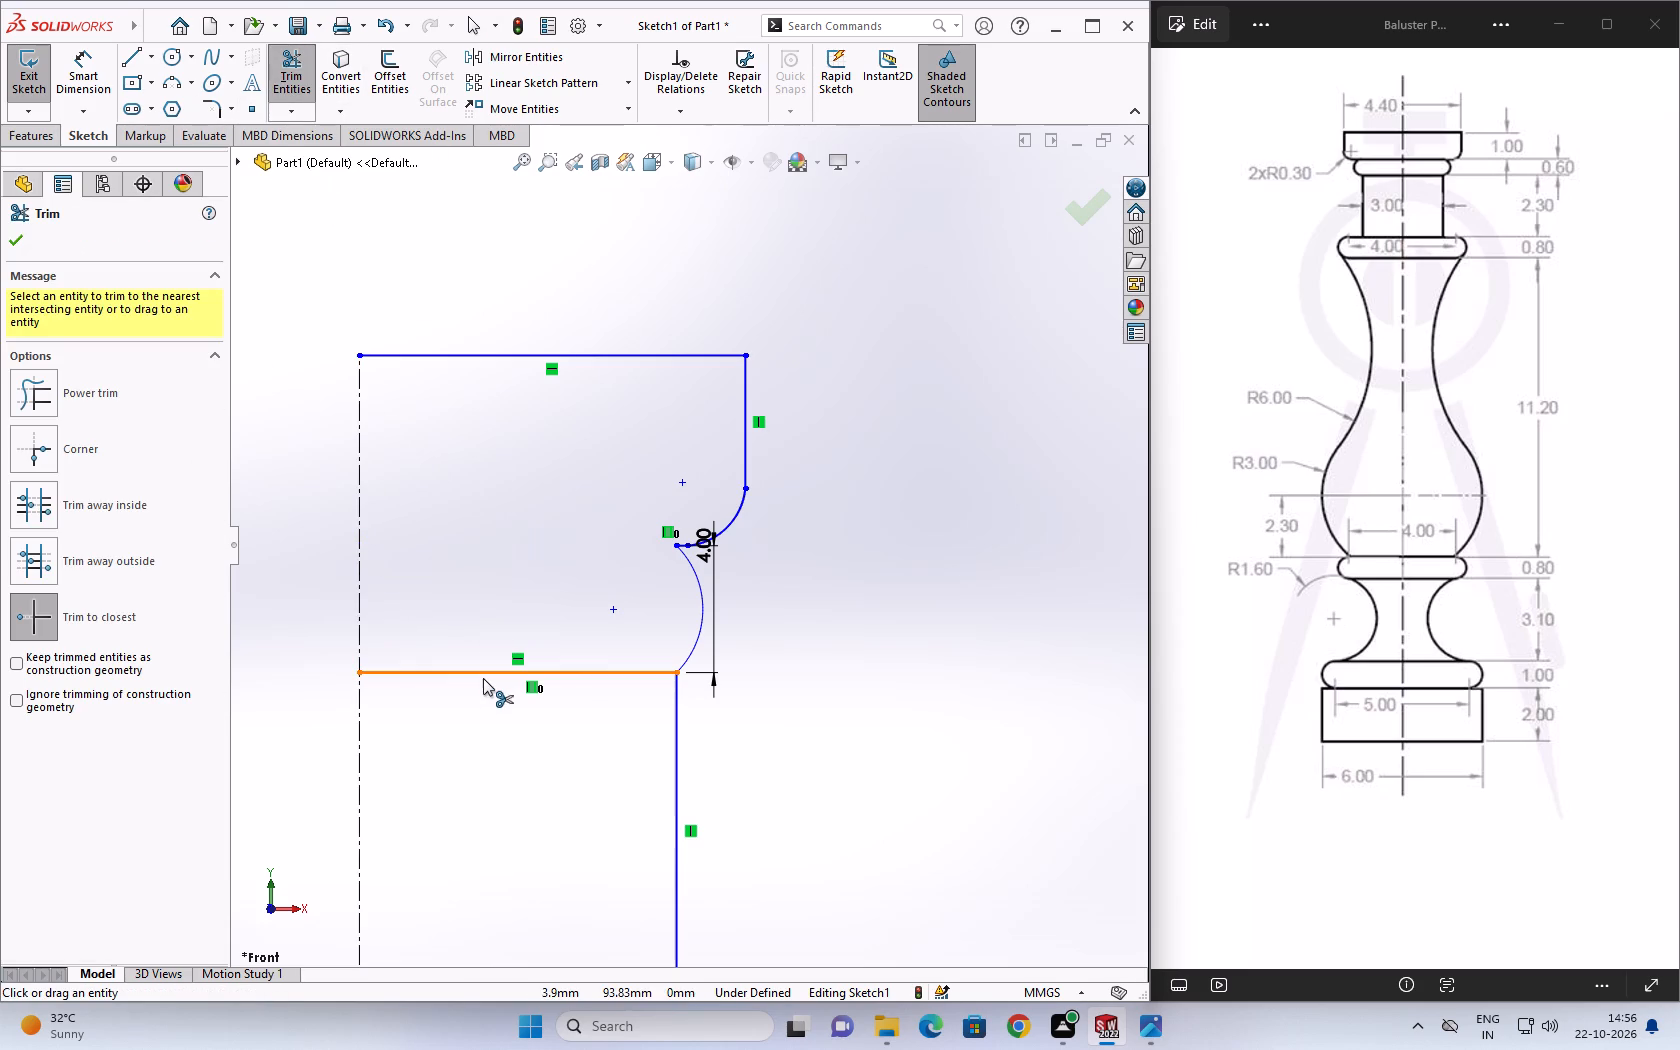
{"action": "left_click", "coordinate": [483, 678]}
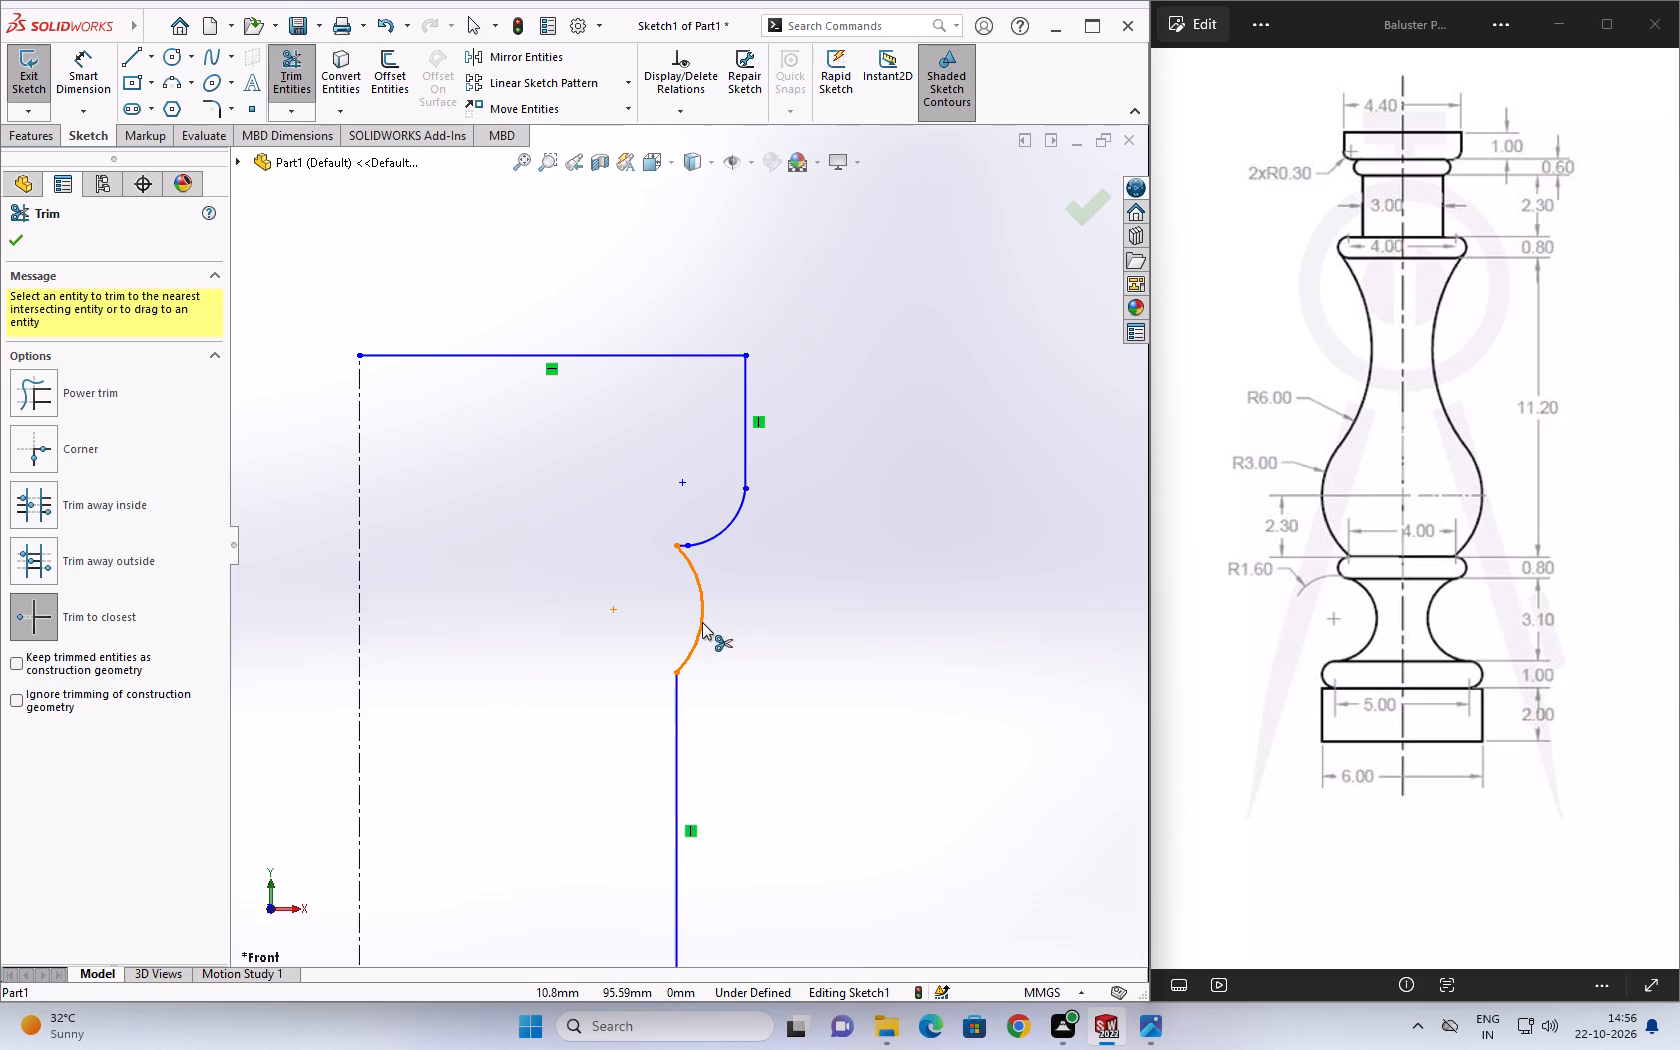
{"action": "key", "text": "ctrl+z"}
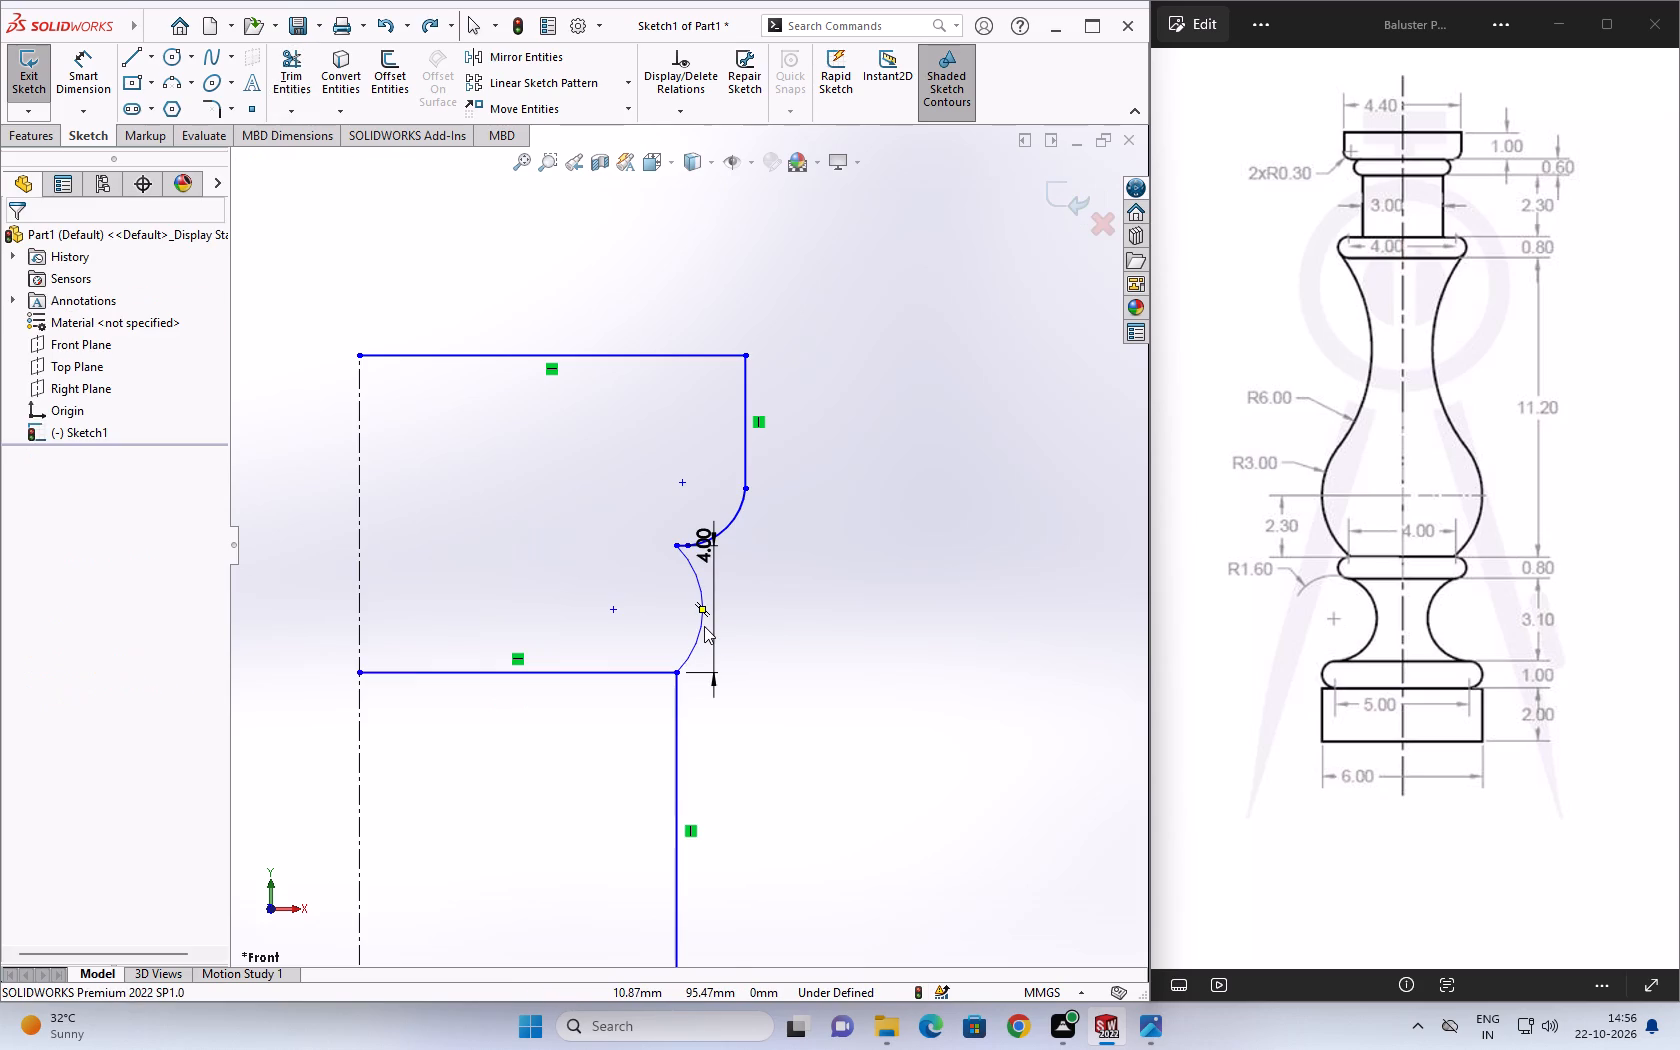
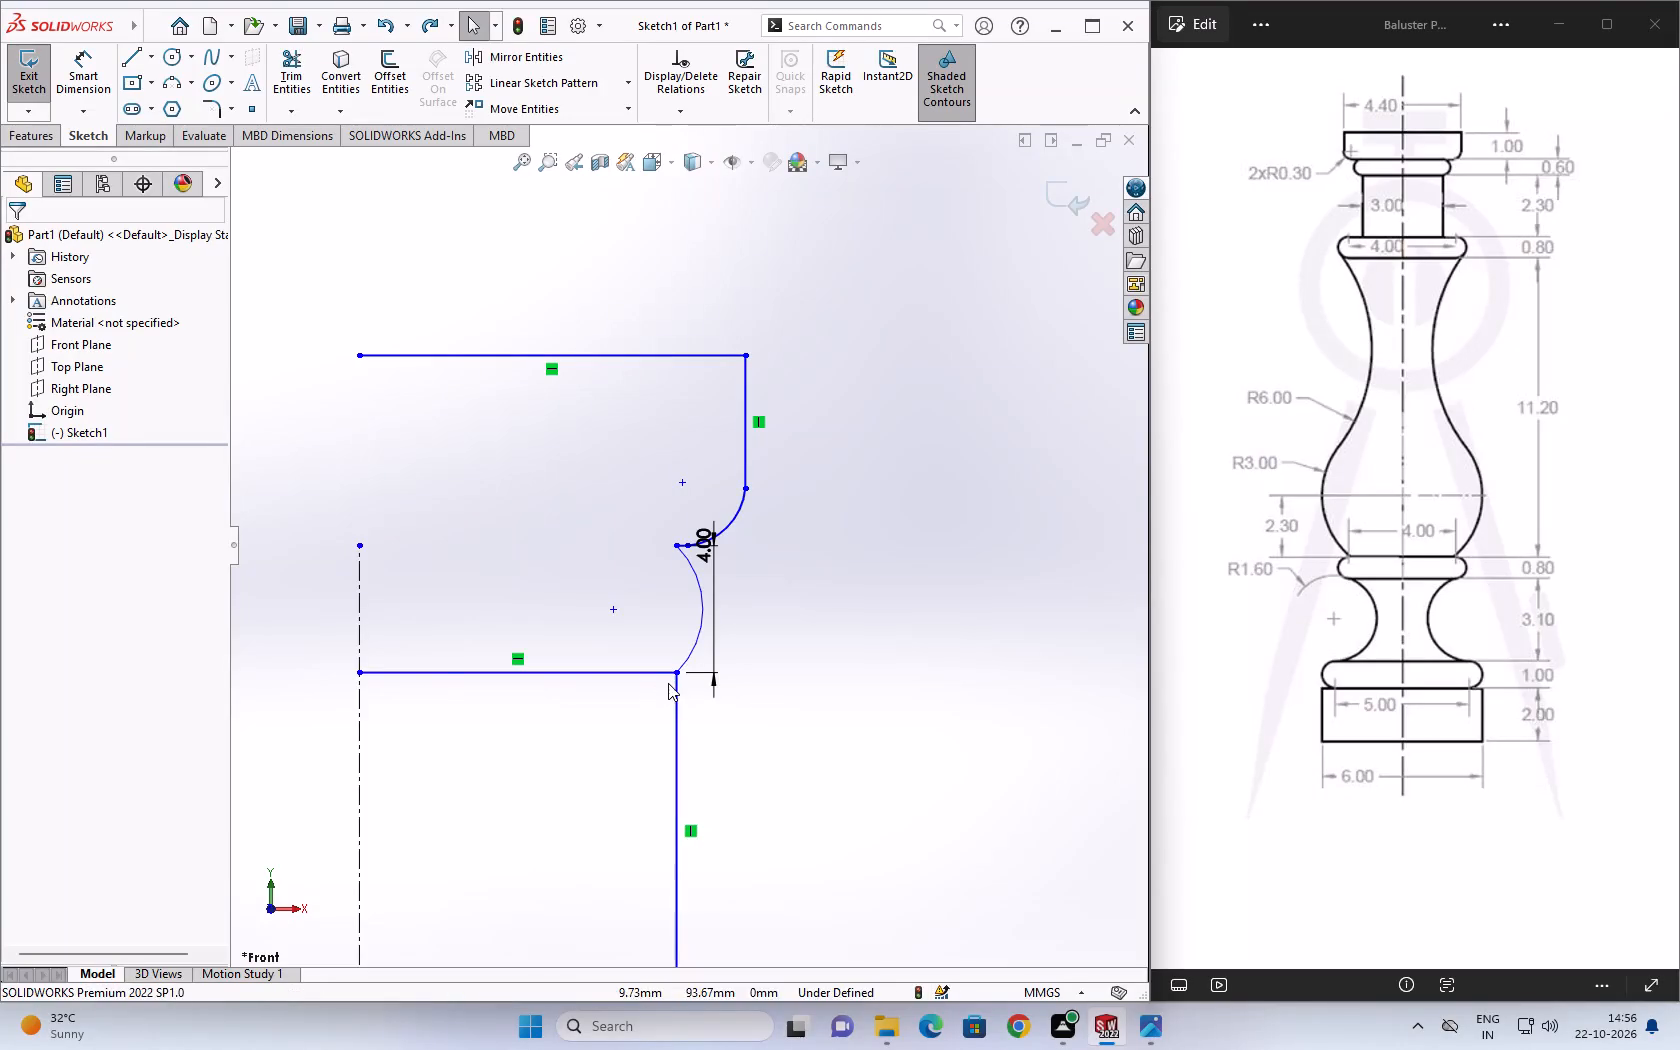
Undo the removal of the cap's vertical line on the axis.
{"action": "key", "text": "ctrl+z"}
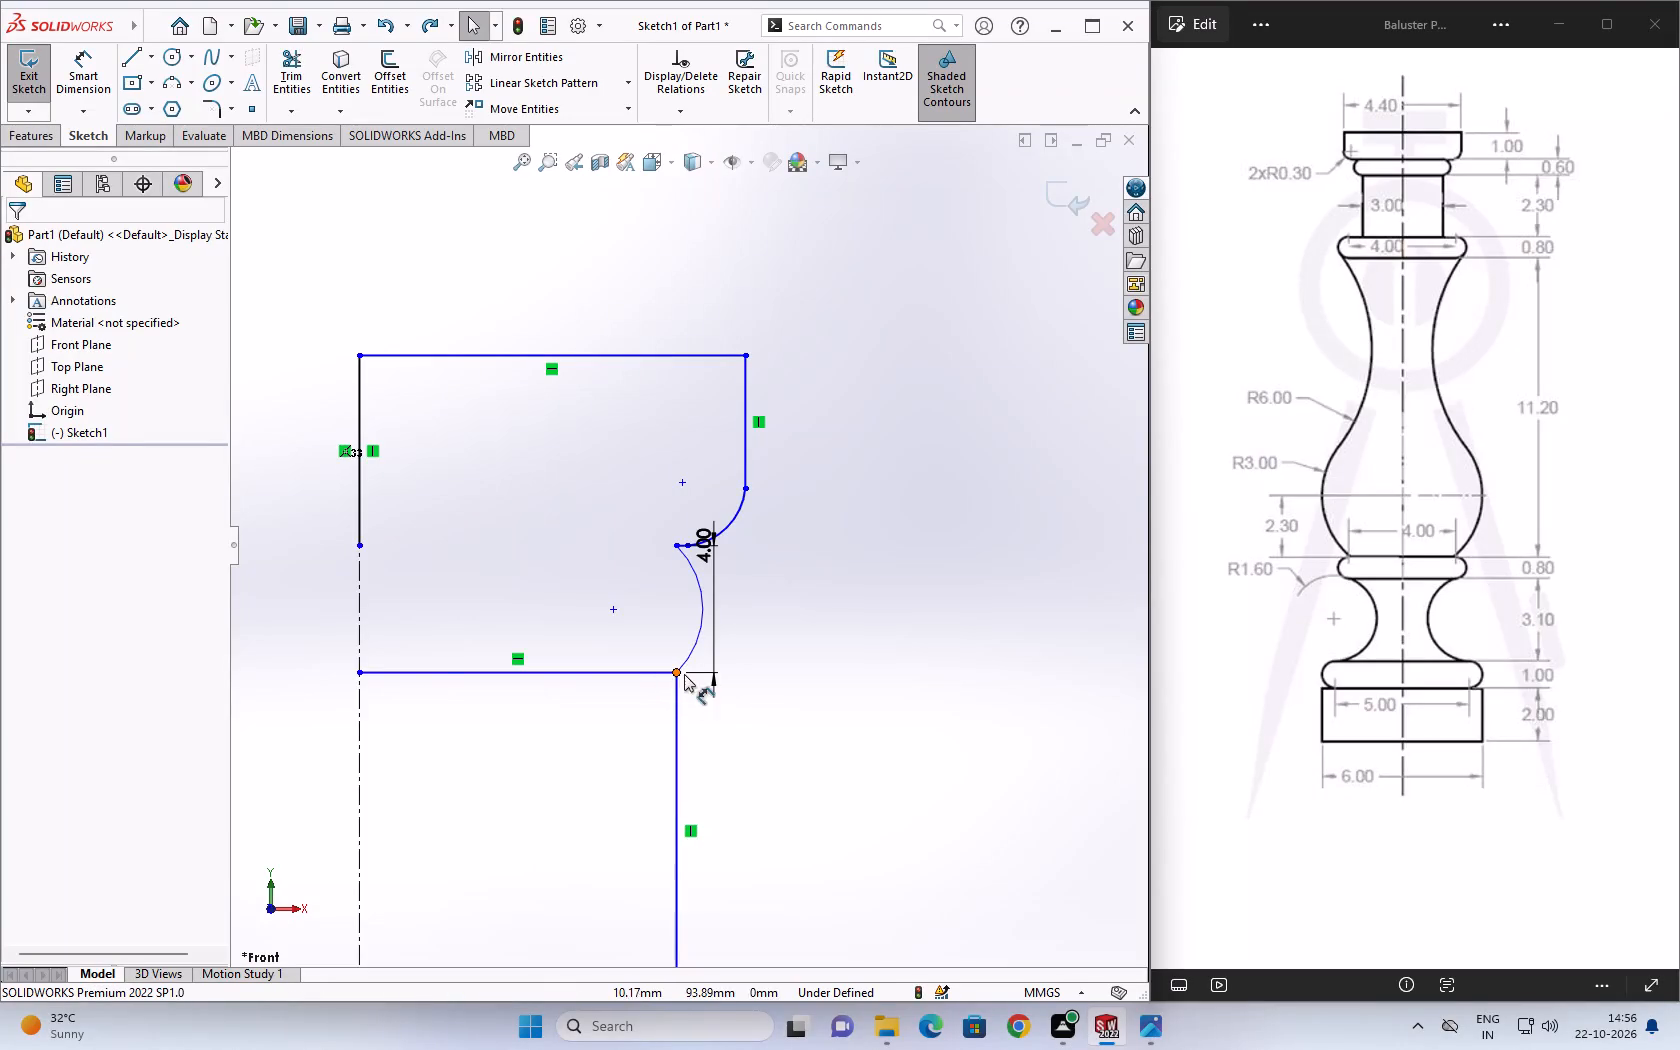
Delete the bead's bottom horizontal line and the cap's vertical line on the axis.
{"action": "scroll", "coordinate": [684, 670], "scroll_direction": "down", "scroll_amount": 4}
{"action": "scroll", "coordinate": [683, 661], "scroll_direction": "up", "scroll_amount": 9}
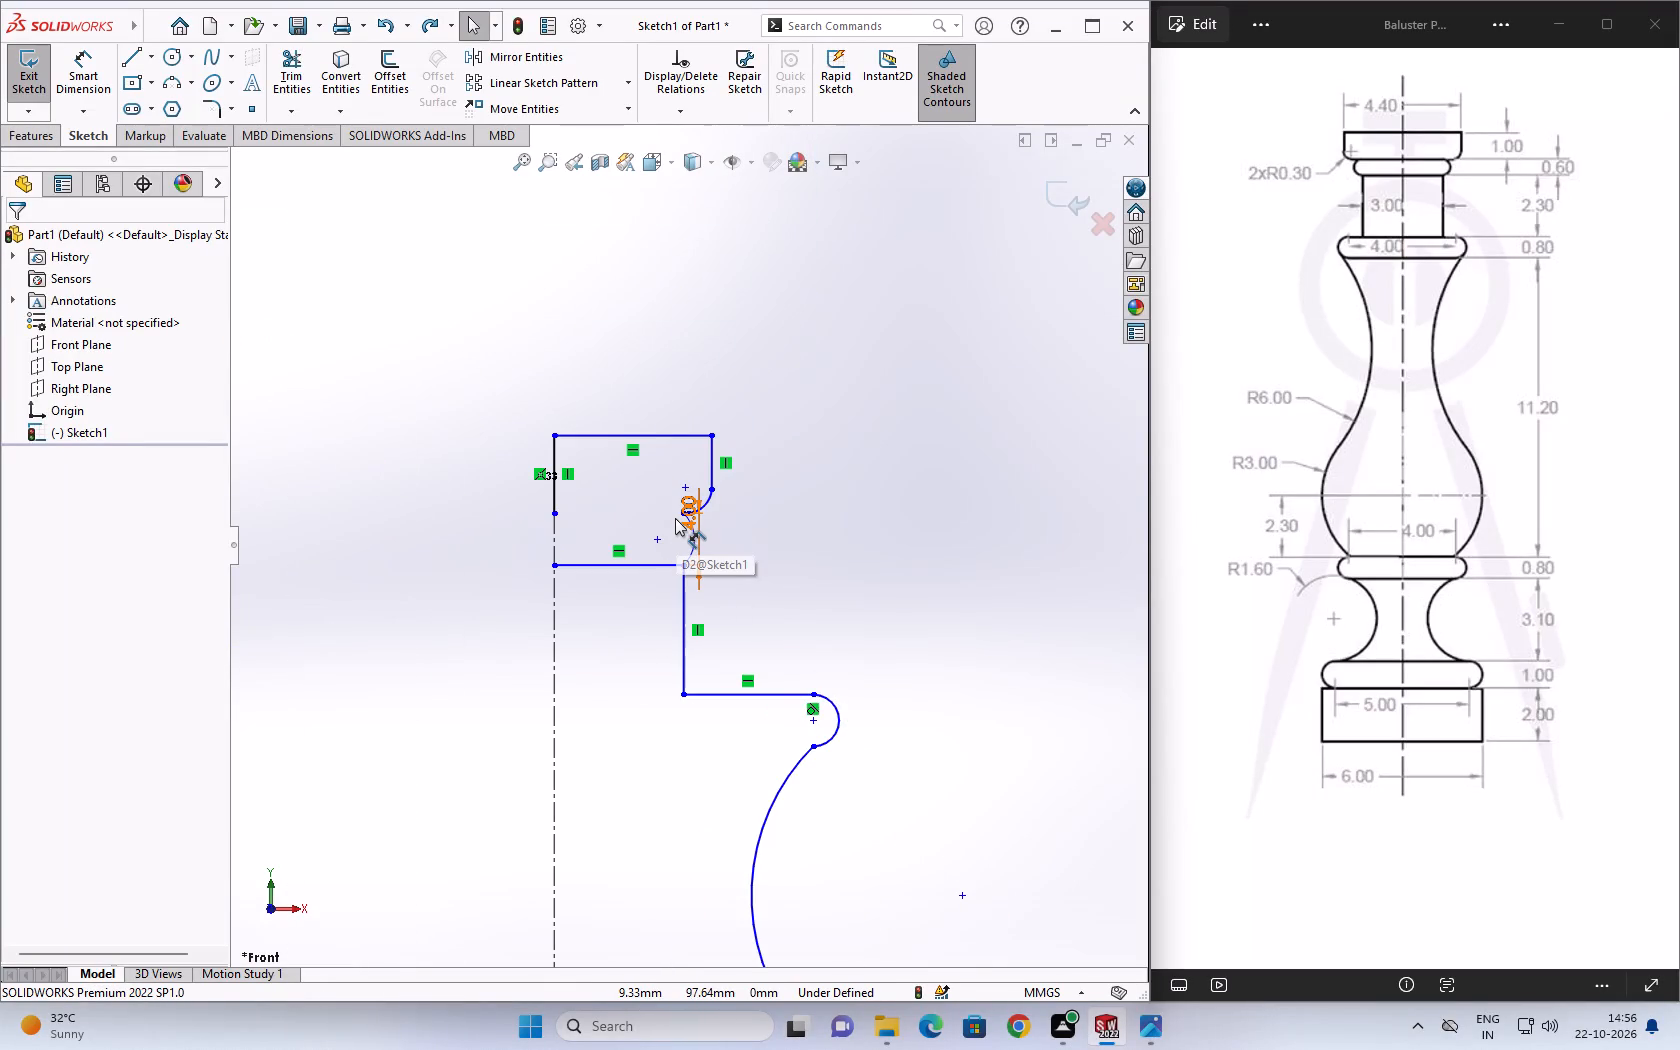
{"action": "key", "text": "Escape"}
{"action": "left_click", "coordinate": [645, 562]}
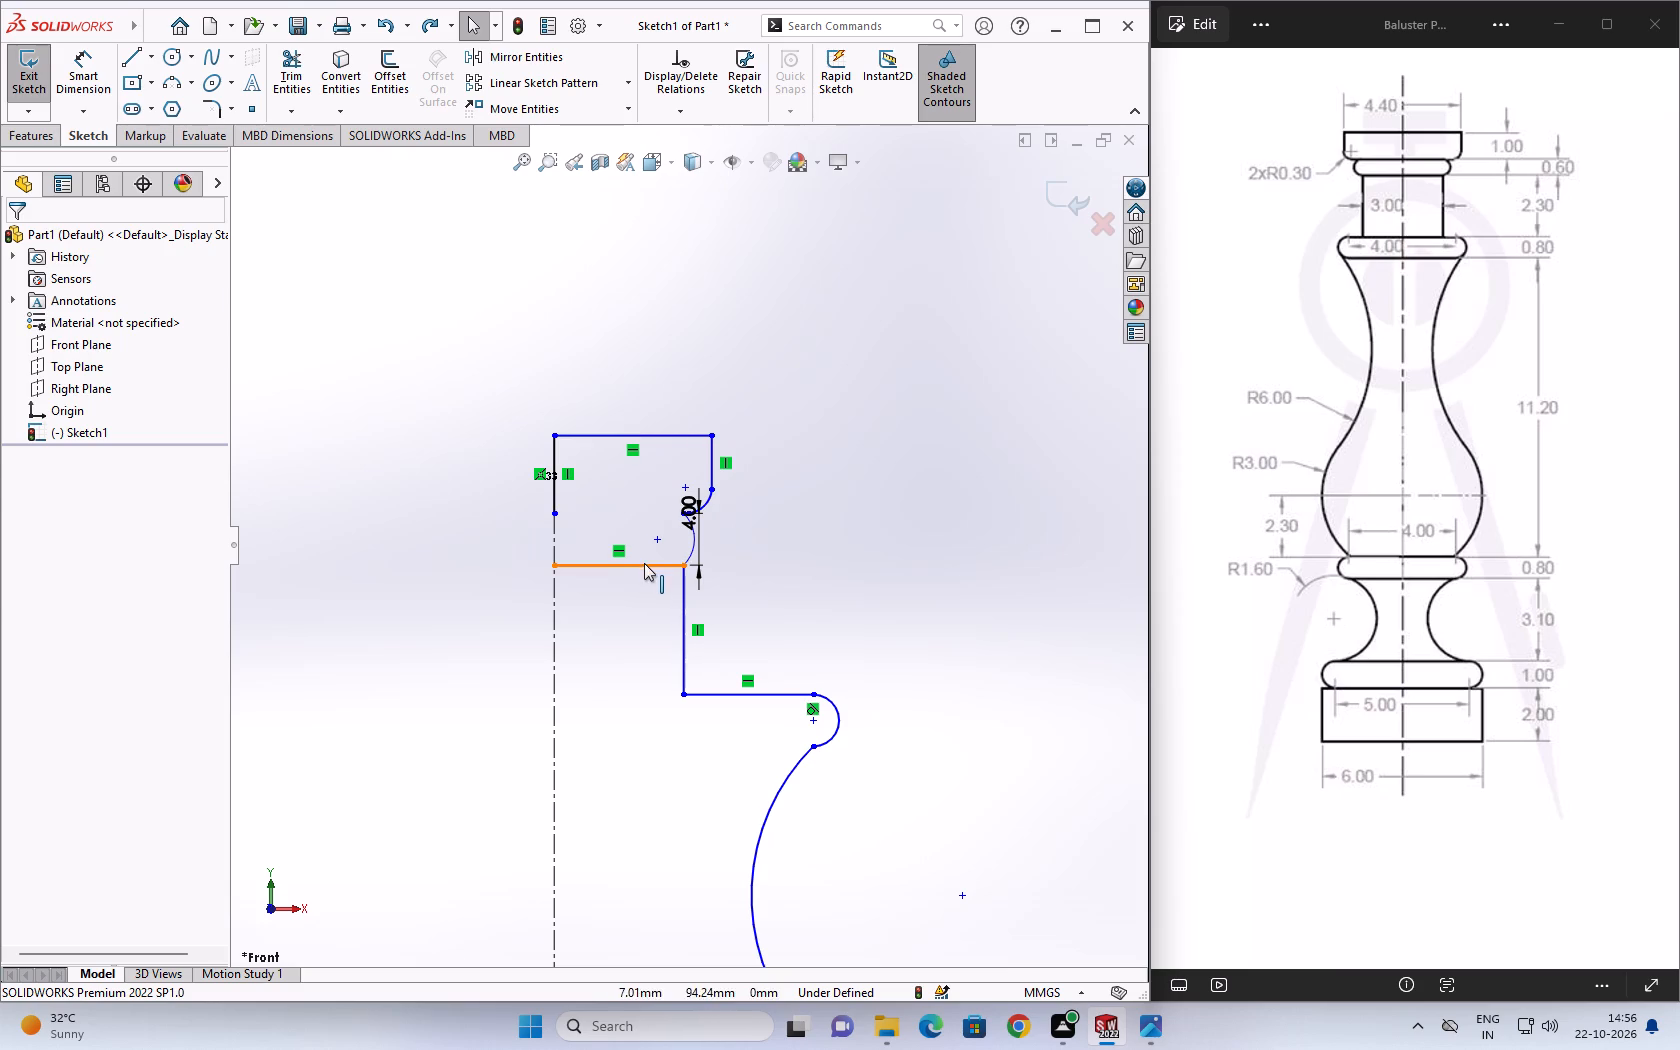
{"action": "key", "text": "Delete"}
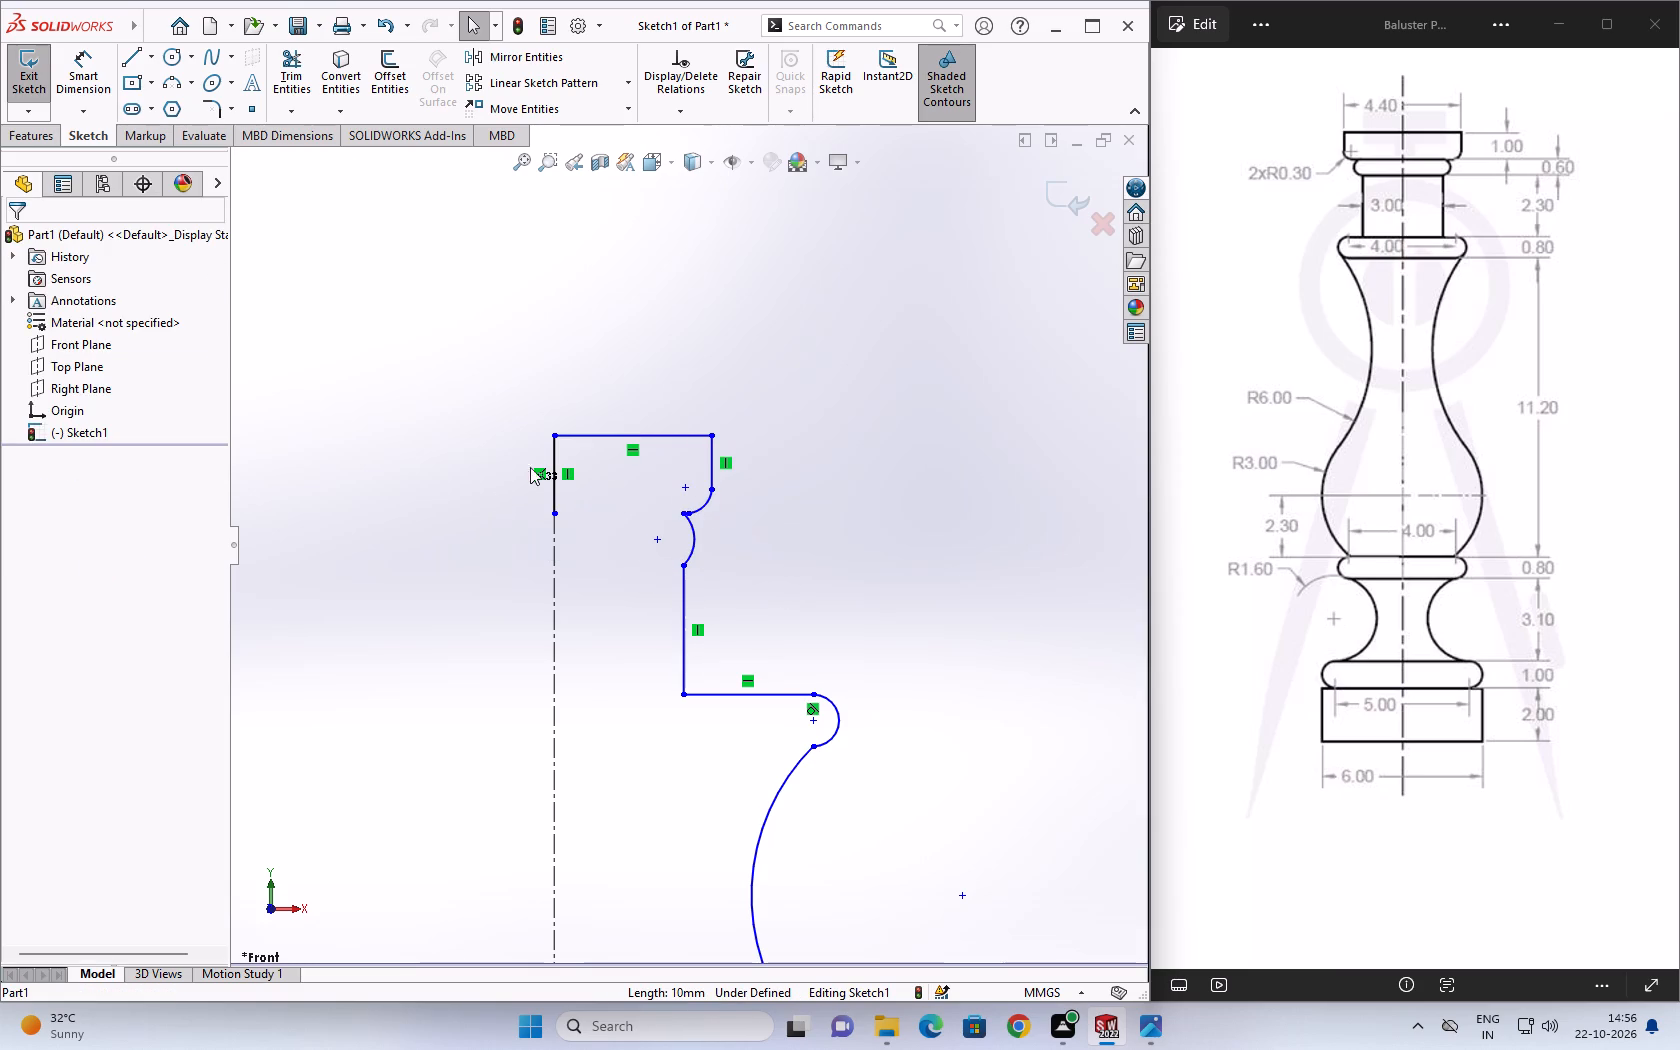
{"action": "left_click", "coordinate": [554, 456]}
{"action": "key", "text": "Delete"}
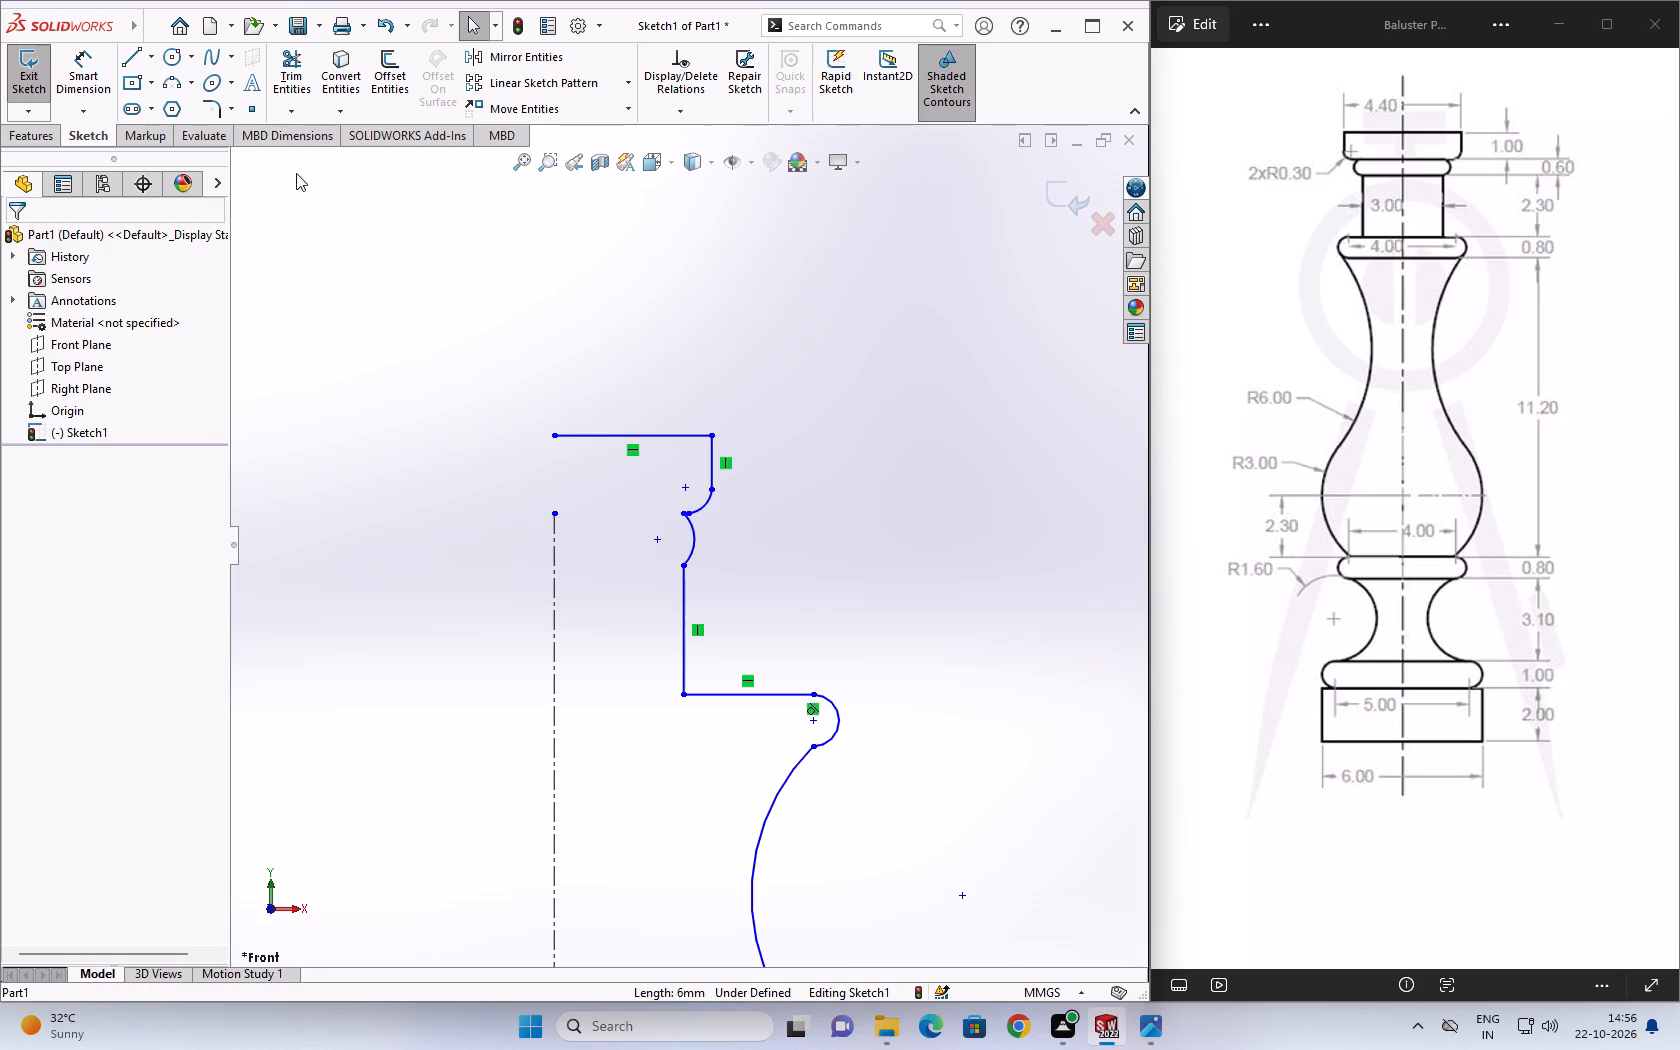
Extend the vertical centerline up to the cap's top horizontal line.
{"action": "left_click", "coordinate": [305, 101]}
{"action": "left_click", "coordinate": [304, 117]}
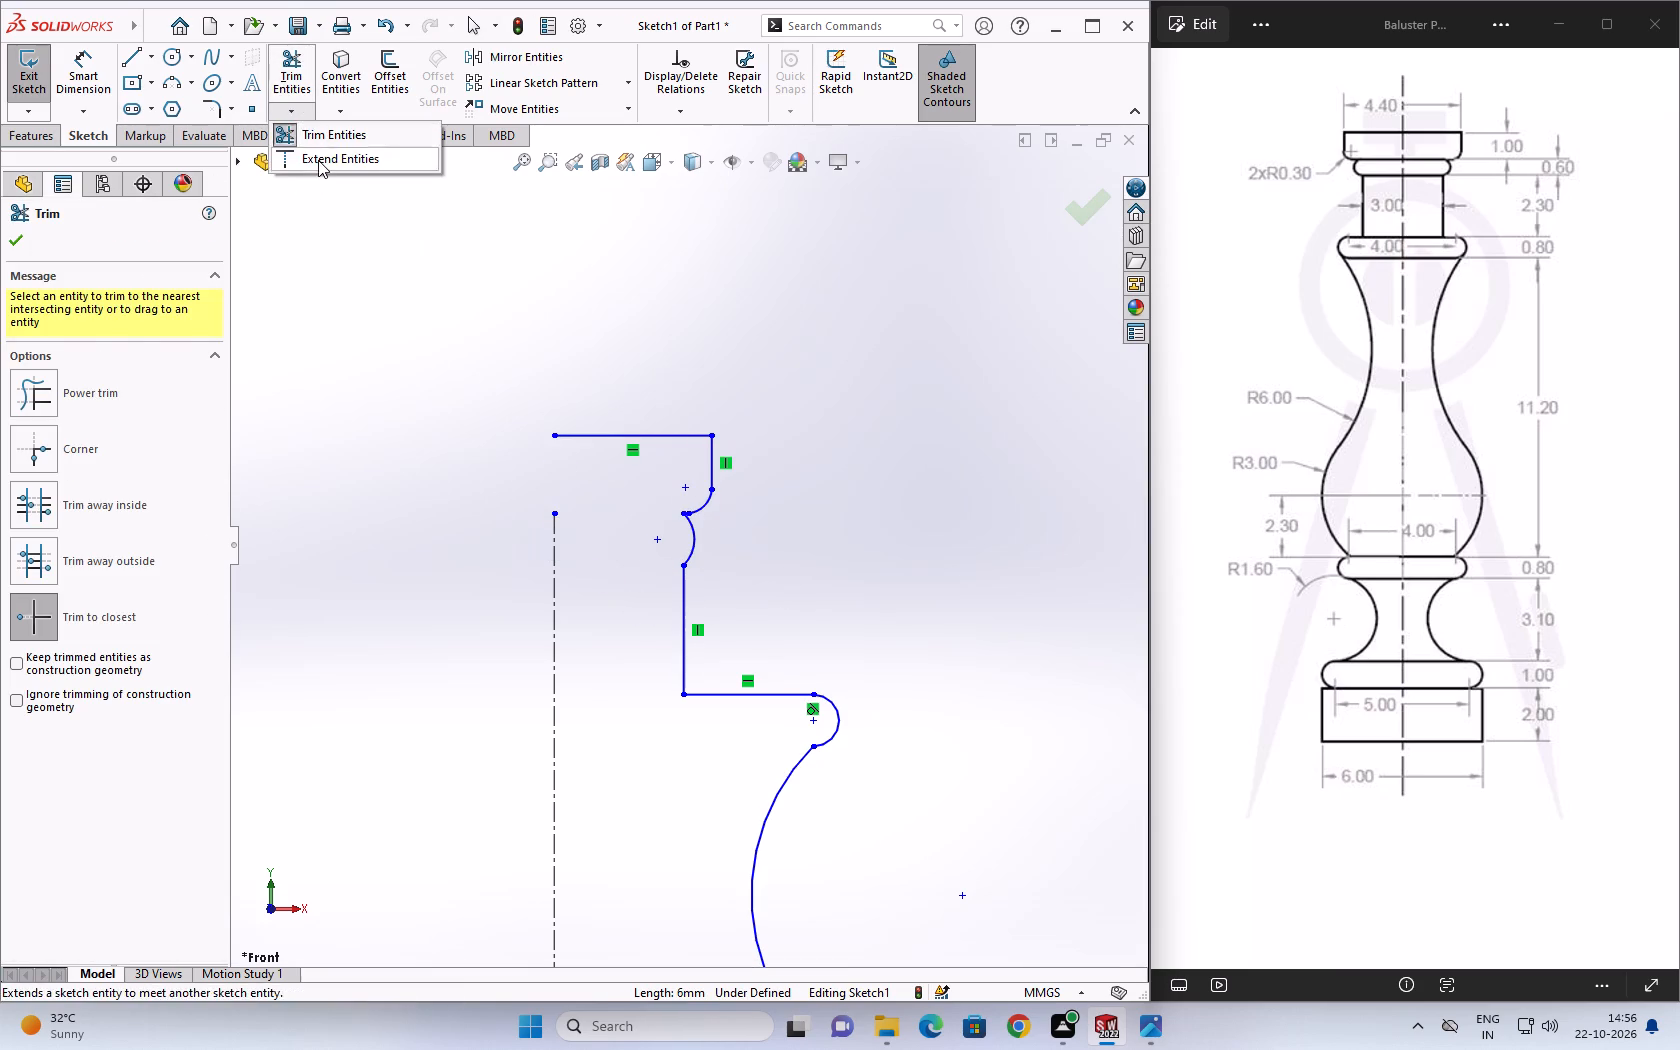
{"action": "left_click", "coordinate": [318, 160]}
{"action": "left_click", "coordinate": [563, 569]}
{"action": "left_click", "coordinate": [547, 555]}
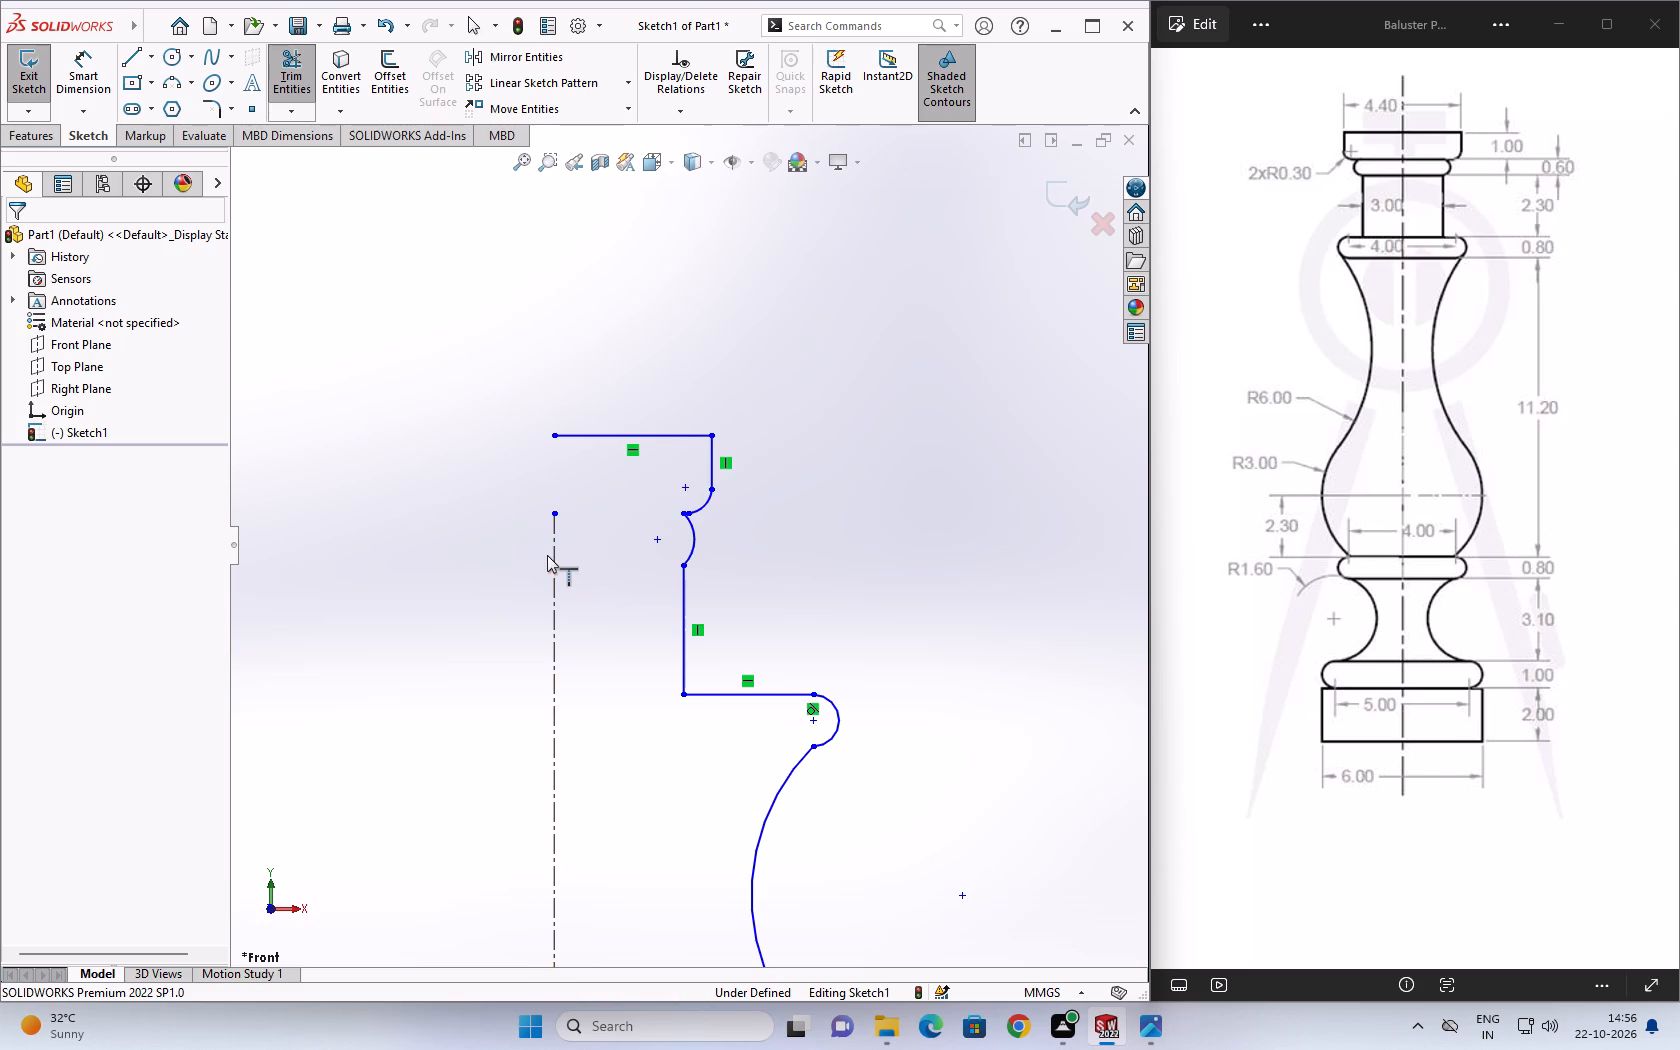
{"action": "left_click", "coordinate": [550, 561]}
Examine the junction between the cap's corner arc and the bead, and the overall baluster outline.
{"action": "scroll", "coordinate": [627, 548], "scroll_direction": "down", "scroll_amount": 5}
{"action": "scroll", "coordinate": [650, 600], "scroll_direction": "up", "scroll_amount": 5}
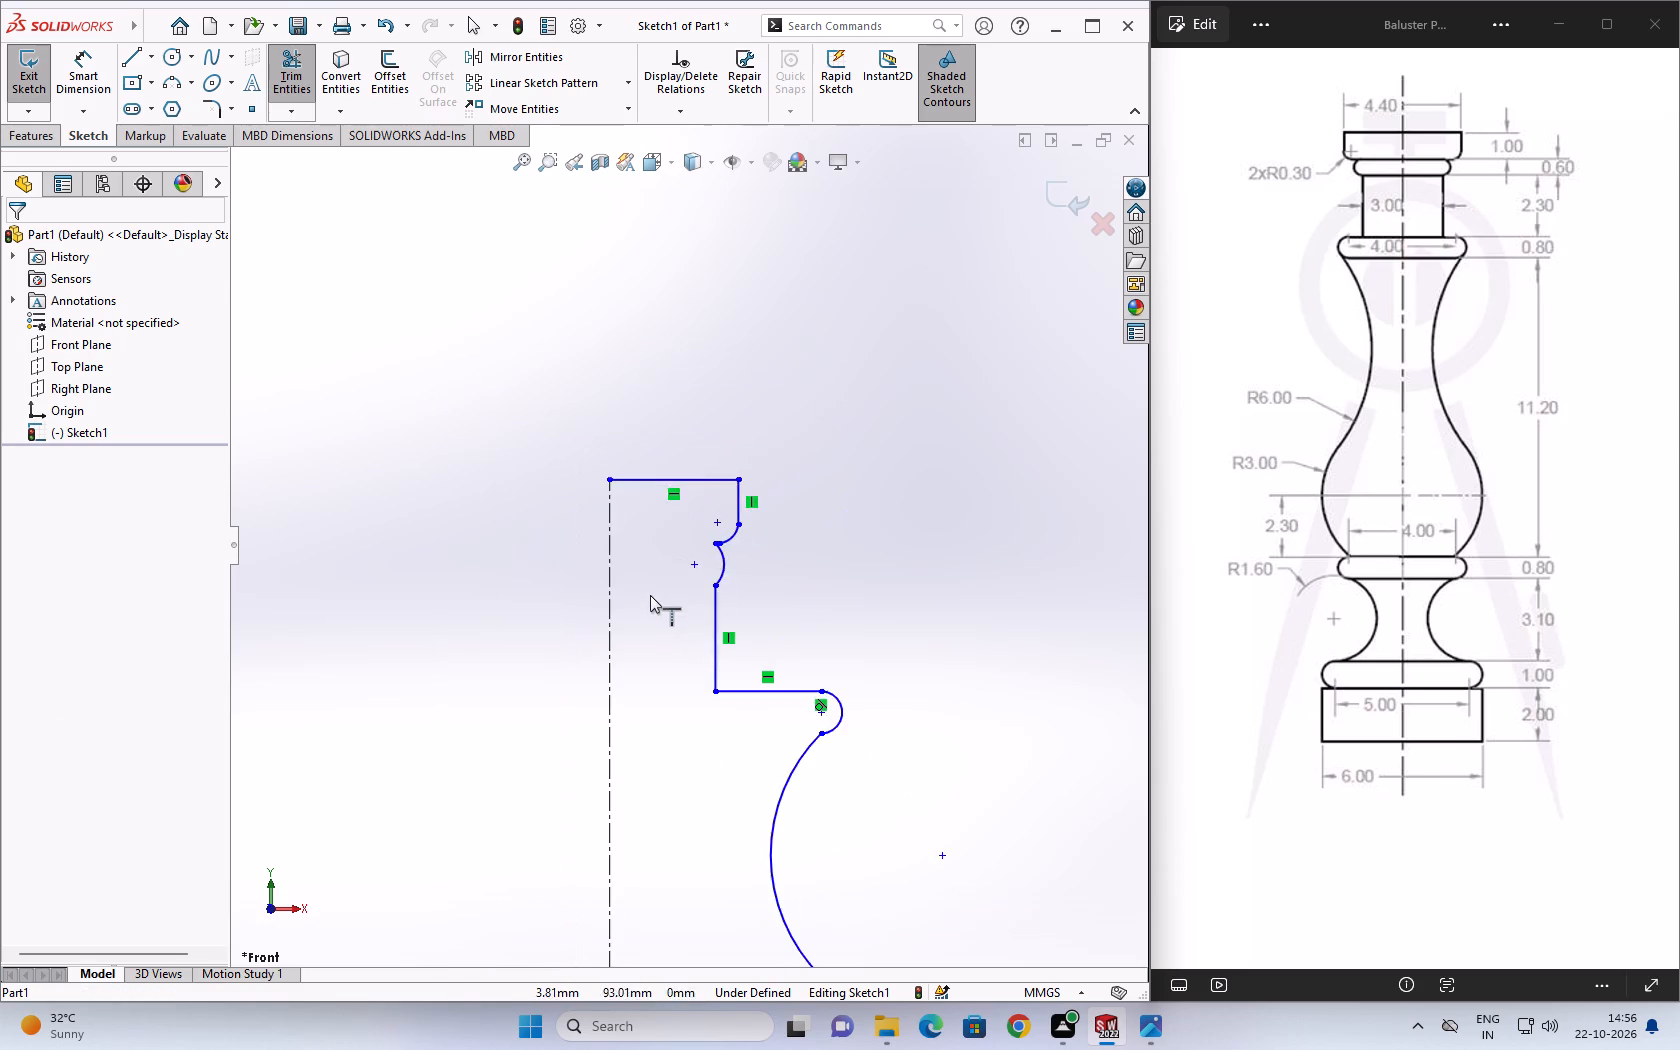
{"action": "scroll", "coordinate": [647, 653], "scroll_direction": "up", "scroll_amount": 6}
{"action": "scroll", "coordinate": [660, 556], "scroll_direction": "down", "scroll_amount": 10}
{"action": "scroll", "coordinate": [841, 590], "scroll_direction": "down", "scroll_amount": 3}
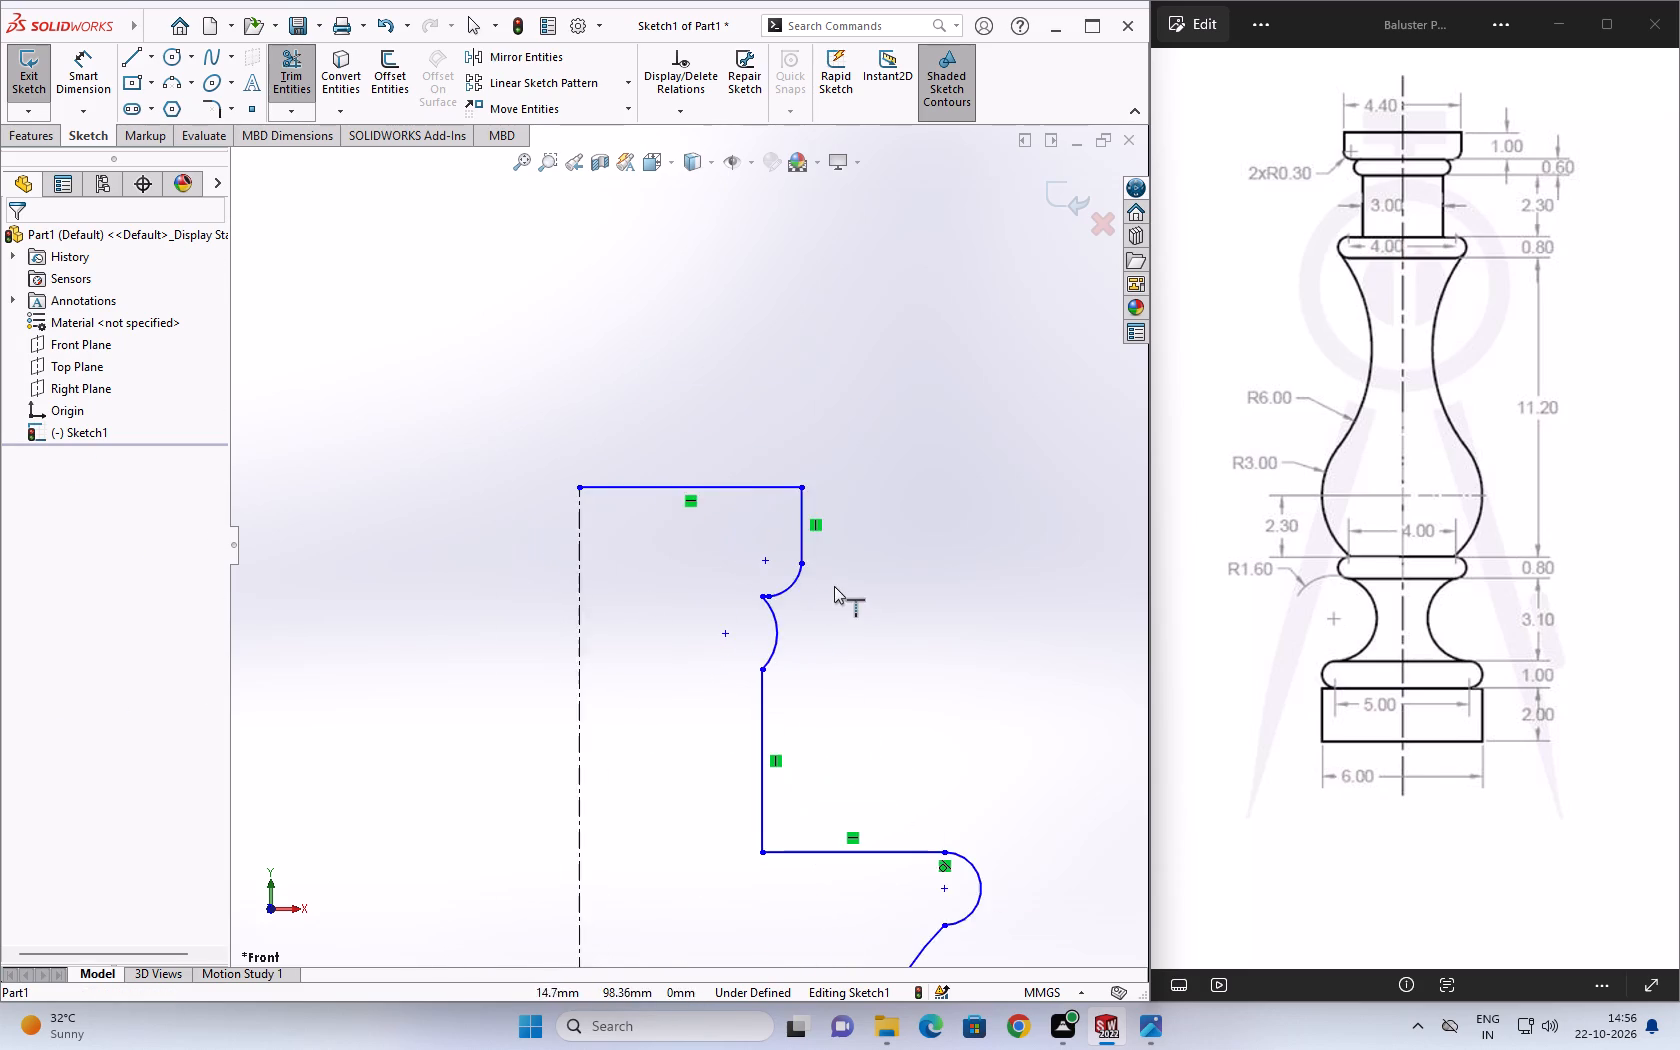
{"action": "scroll", "coordinate": [834, 586], "scroll_direction": "down", "scroll_amount": 2}
{"action": "scroll", "coordinate": [662, 593], "scroll_direction": "down", "scroll_amount": 6}
{"action": "scroll", "coordinate": [565, 576], "scroll_direction": "down", "scroll_amount": 6}
{"action": "scroll", "coordinate": [483, 569], "scroll_direction": "down", "scroll_amount": 6}
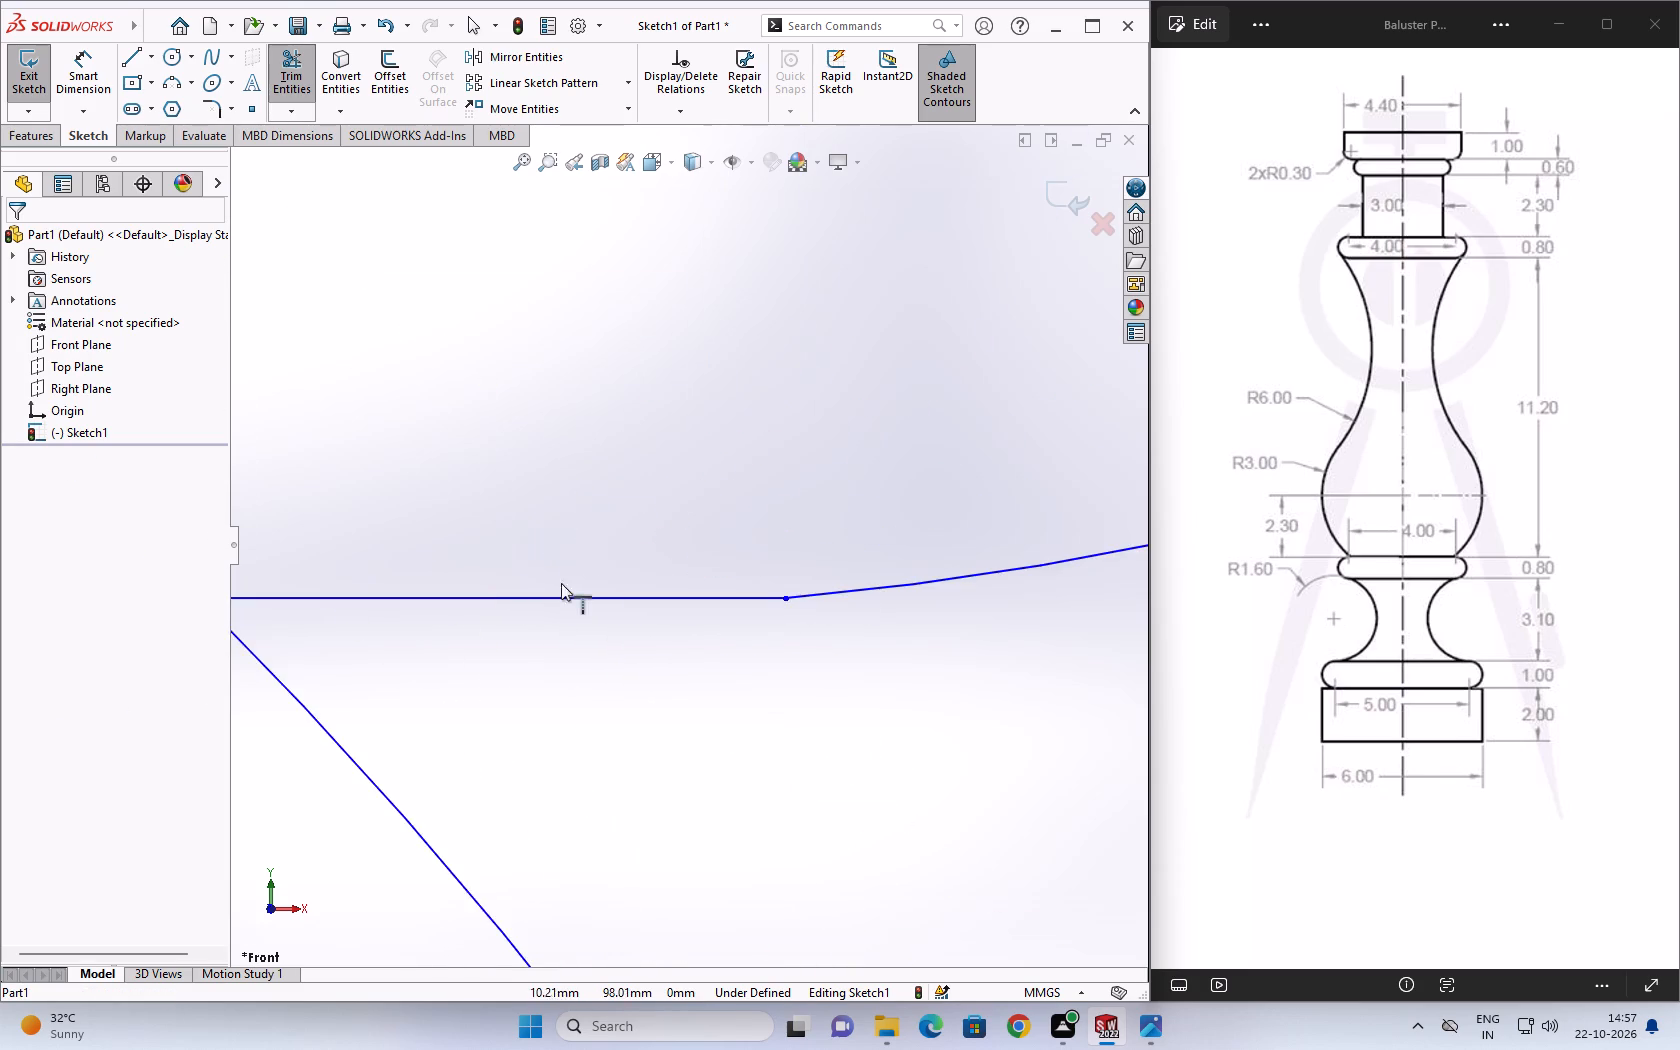
{"action": "scroll", "coordinate": [592, 583], "scroll_direction": "down", "scroll_amount": 6}
{"action": "scroll", "coordinate": [594, 583], "scroll_direction": "up", "scroll_amount": 18}
{"action": "scroll", "coordinate": [595, 583], "scroll_direction": "up", "scroll_amount": 7}
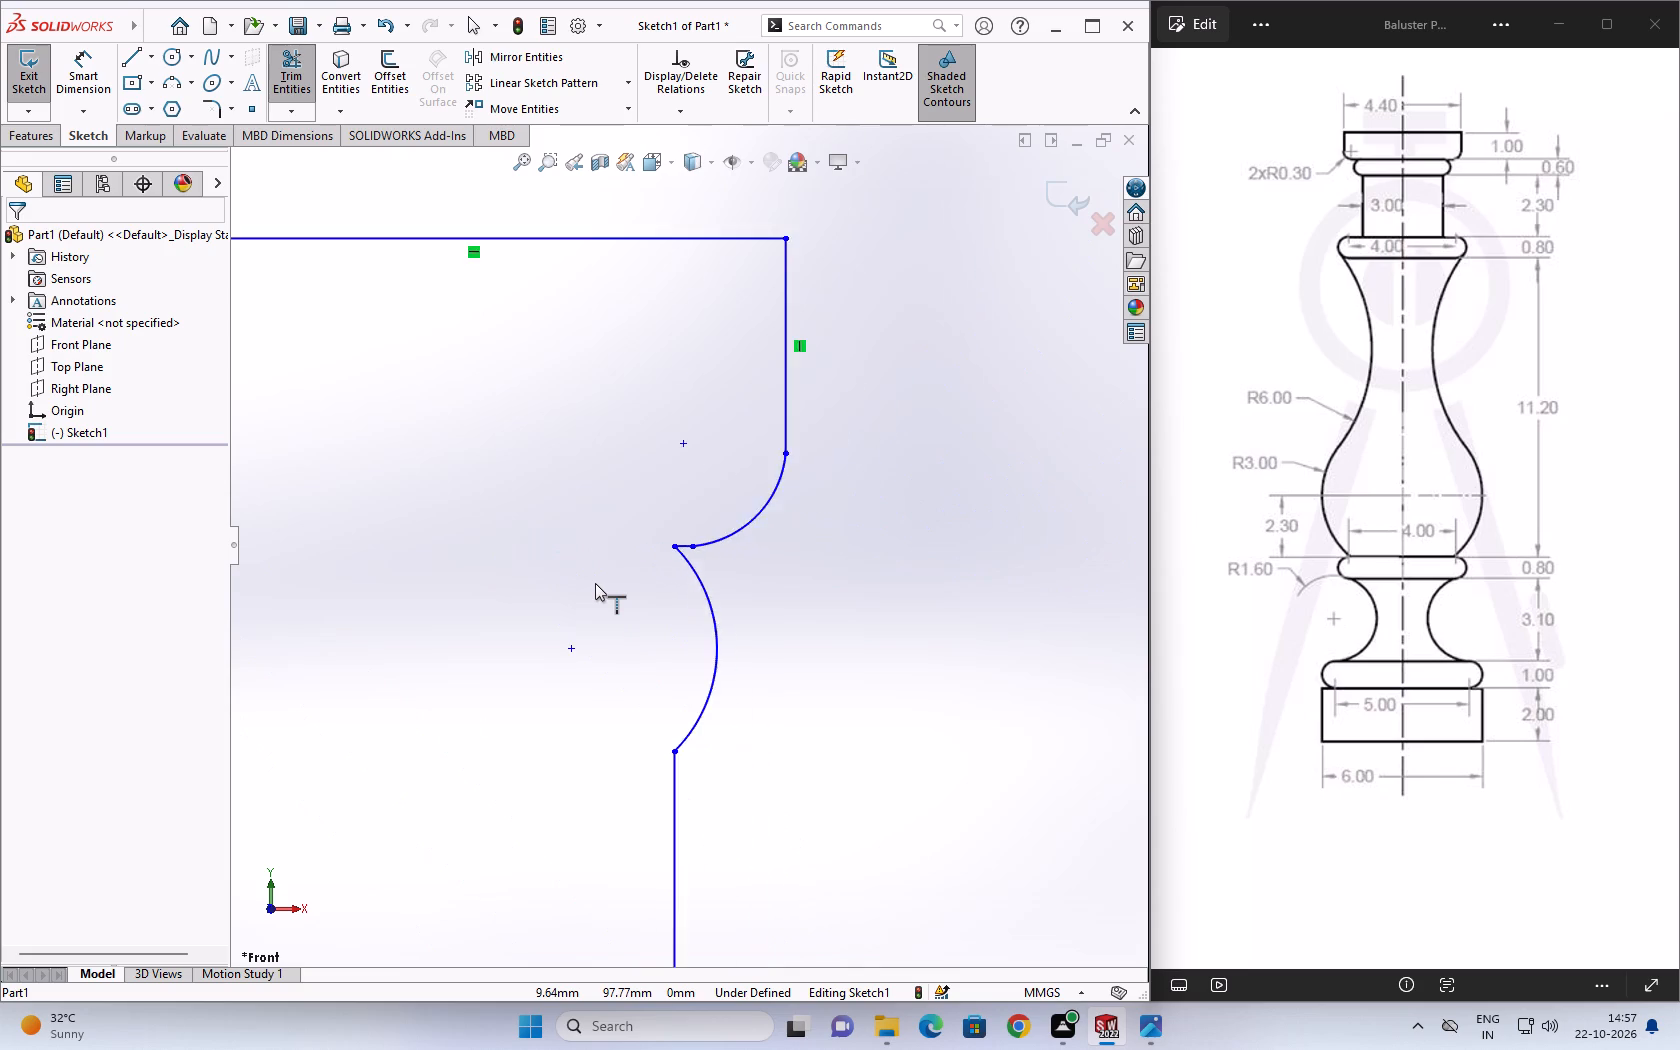
{"action": "scroll", "coordinate": [595, 583], "scroll_direction": "up", "scroll_amount": 13}
{"action": "key", "text": "Escape"}
{"action": "key", "text": "Escape"}
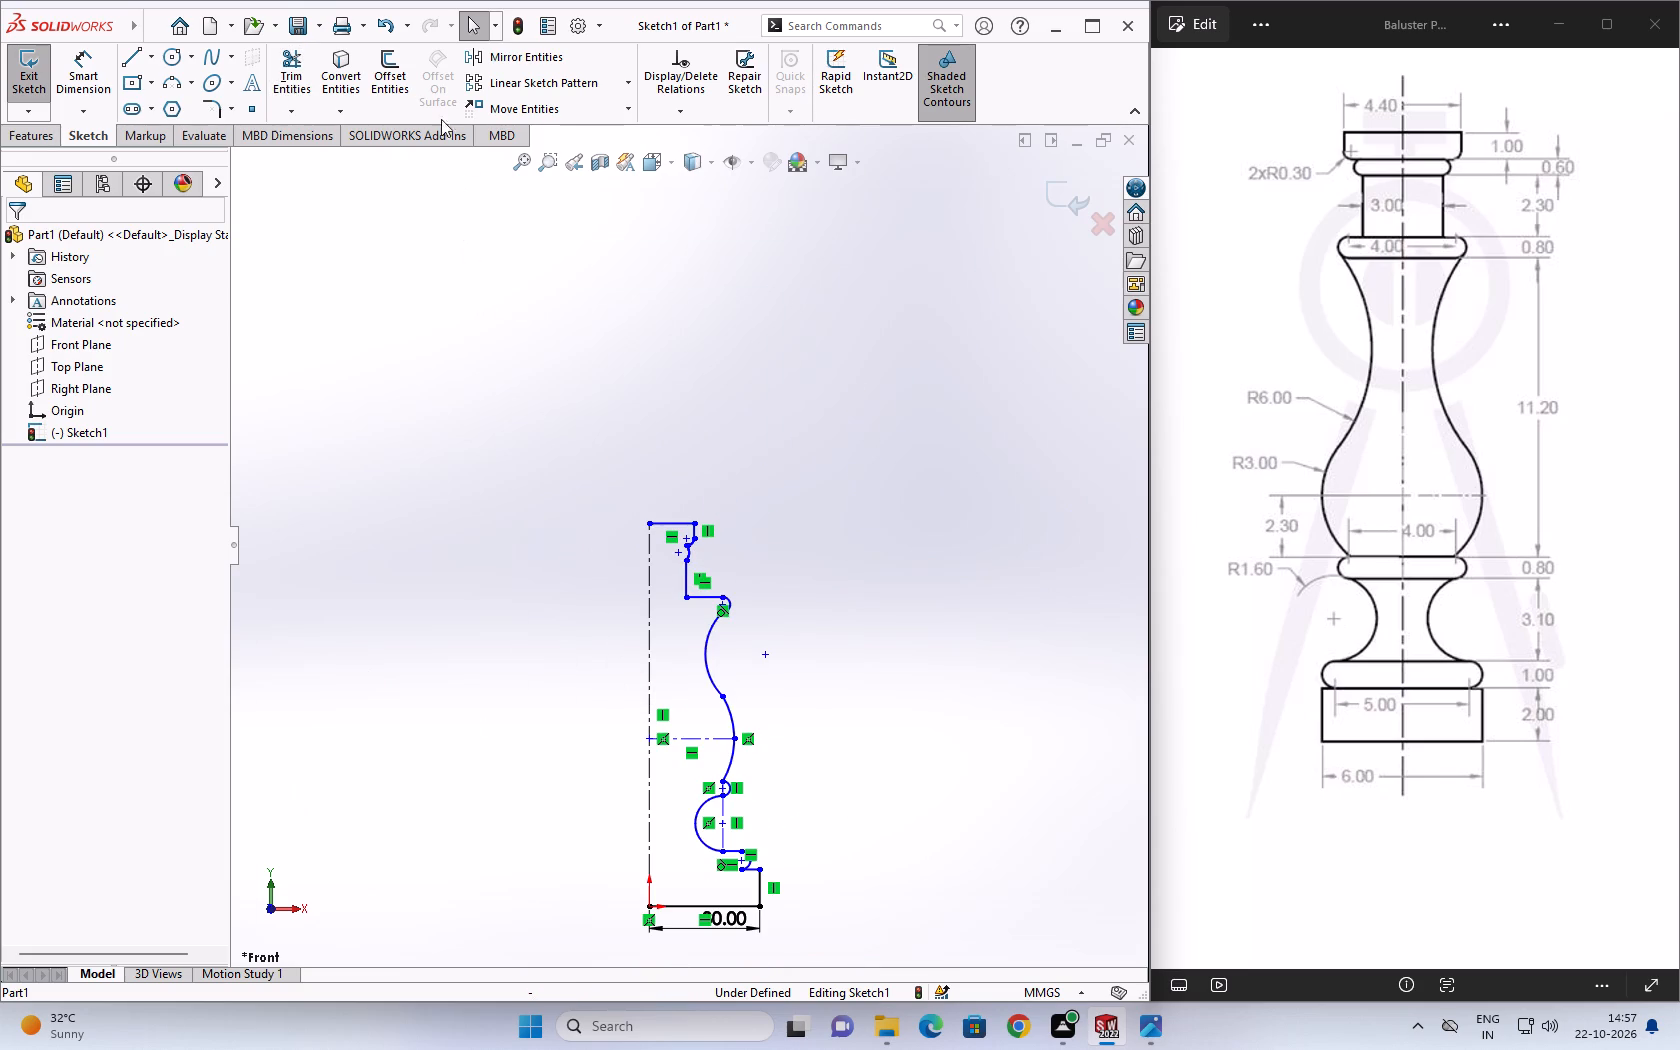
{"action": "key", "text": "Escape"}
Exit the baluster profile sketch.
{"action": "left_click", "coordinate": [38, 138]}
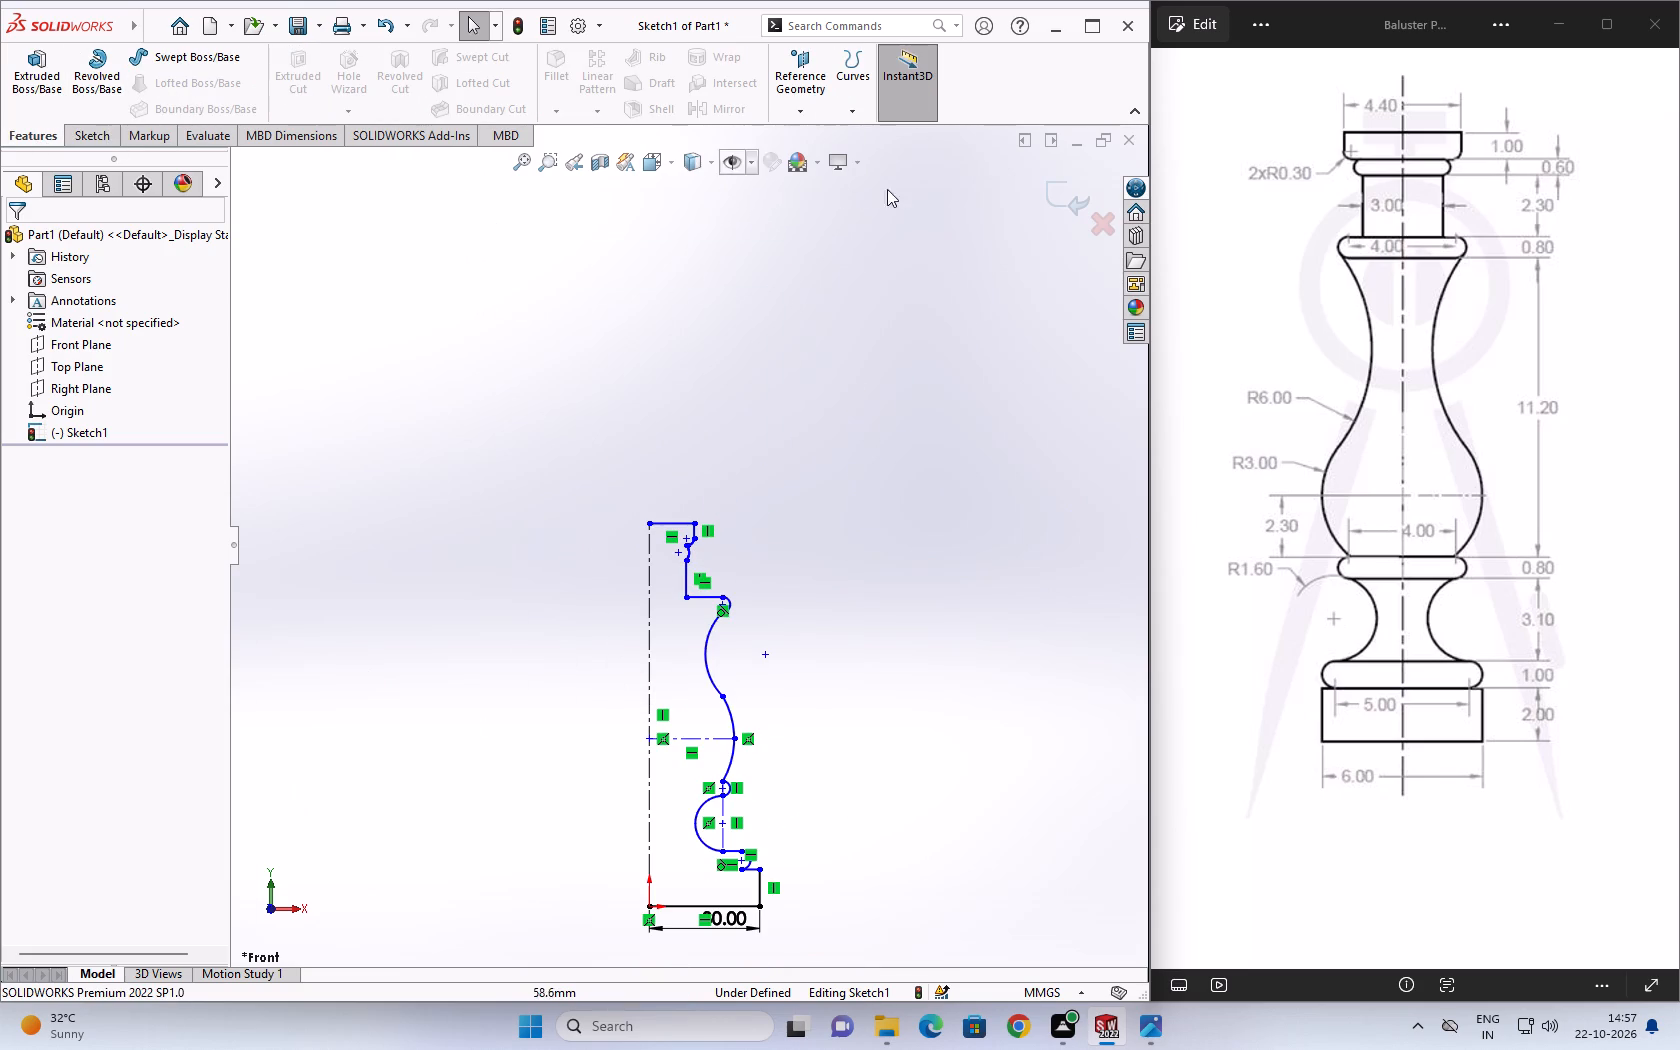
{"action": "left_click", "coordinate": [1060, 196]}
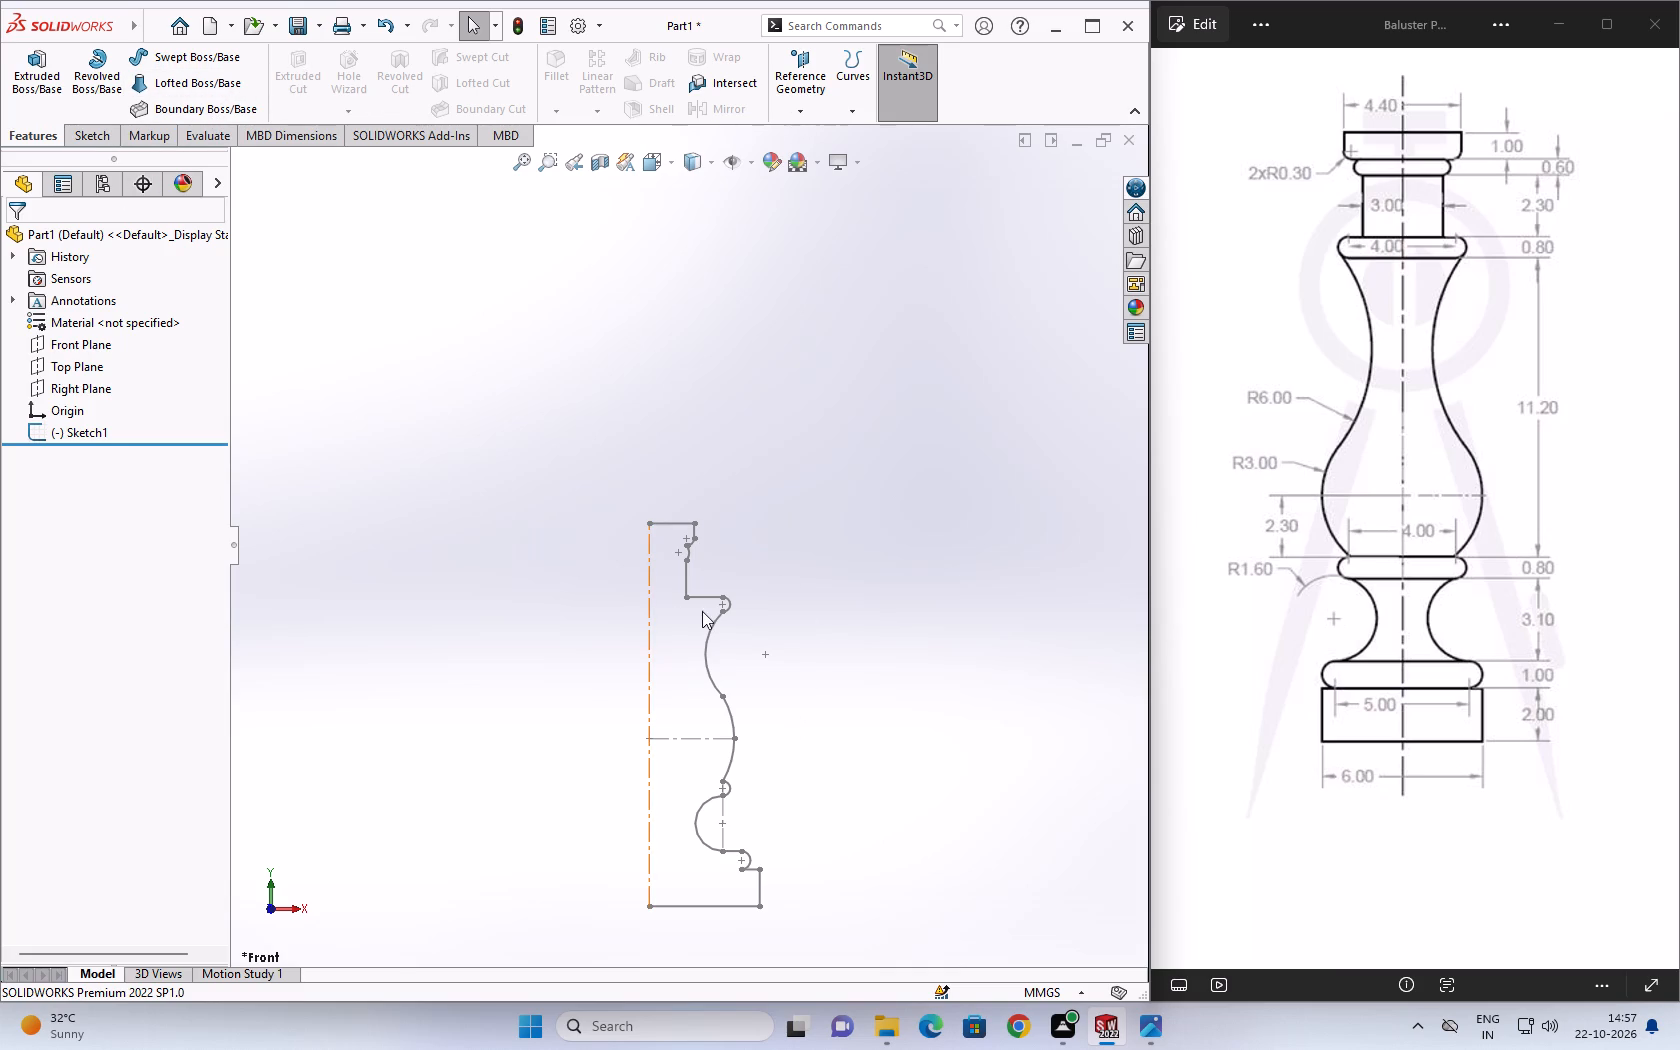
Reopen the profile sketch for editing and delete the horizontal construction line across the belly.
{"action": "left_click", "coordinate": [71, 432]}
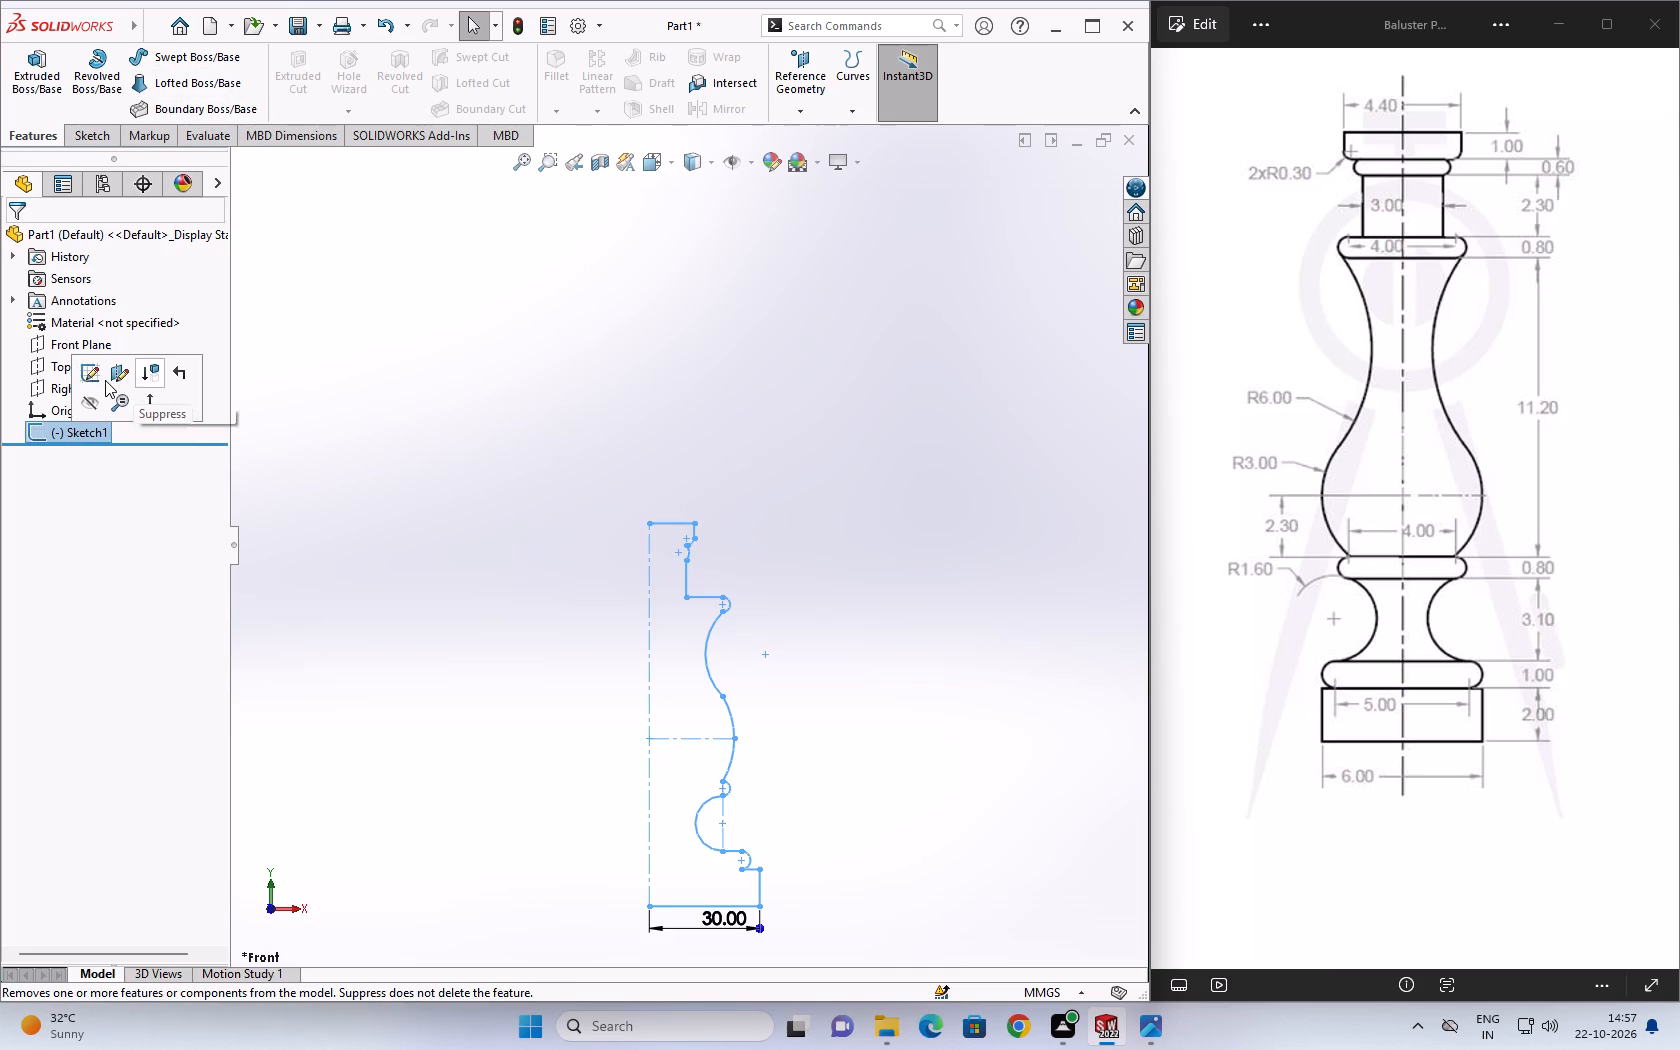
{"action": "left_click", "coordinate": [99, 378]}
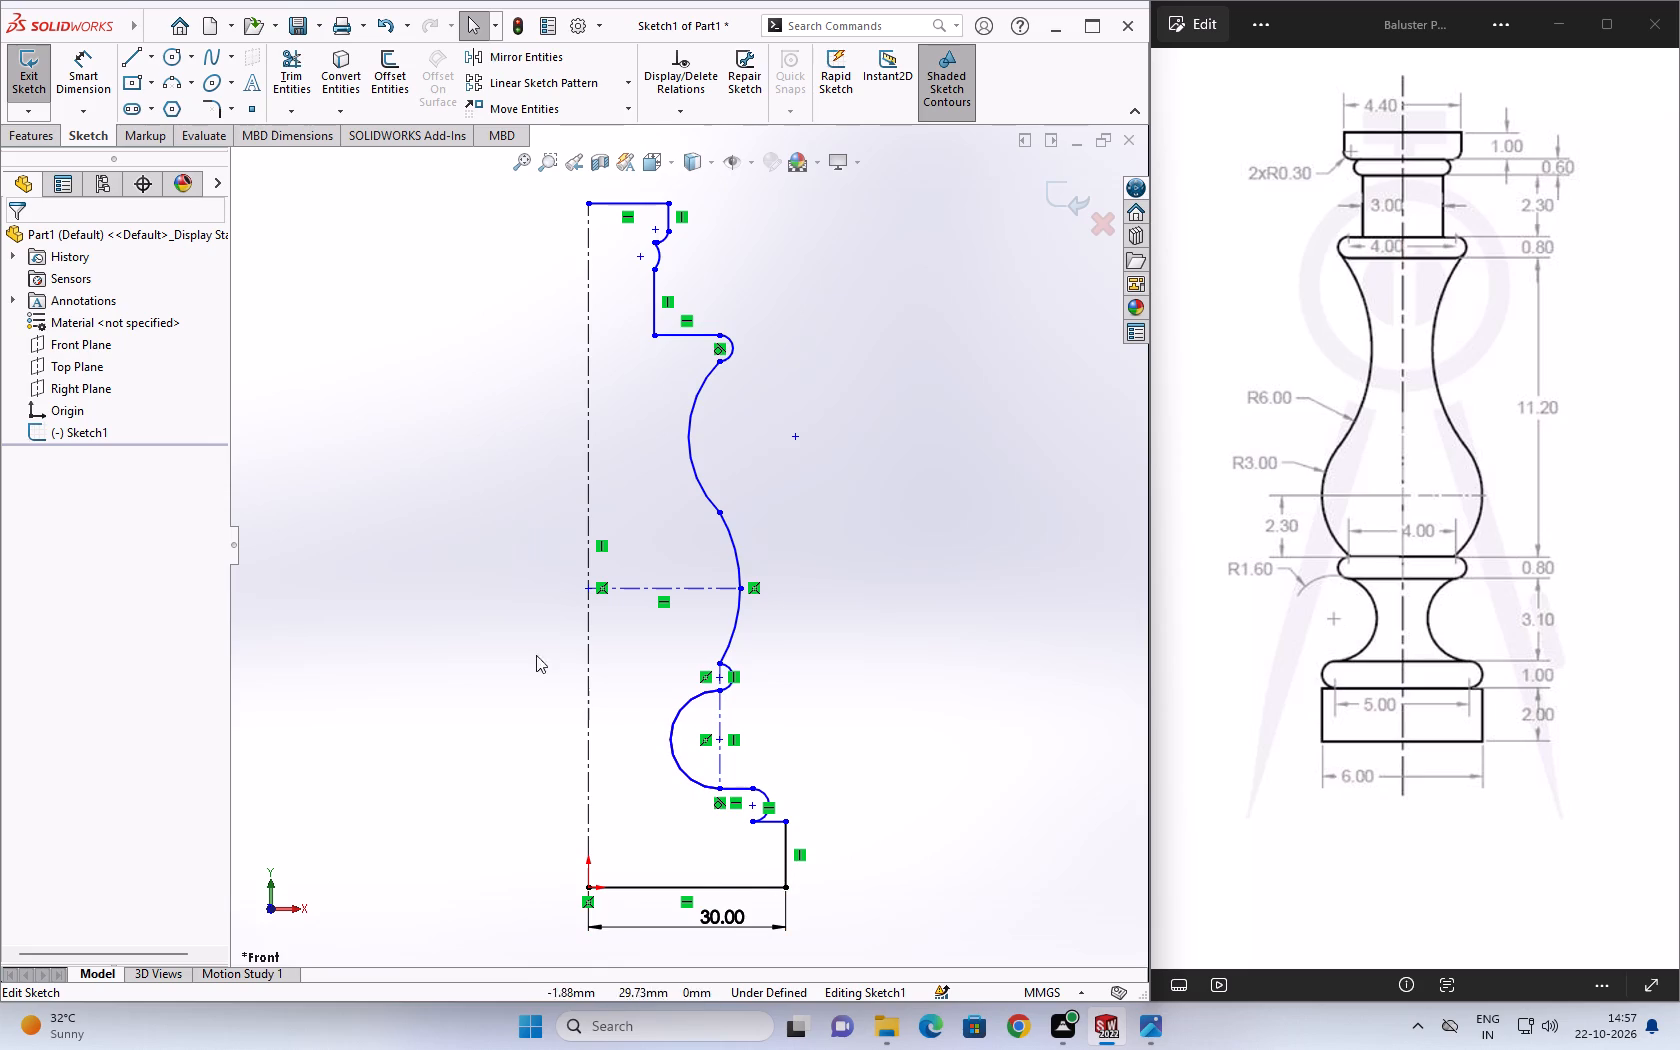
{"action": "left_click", "coordinate": [683, 588]}
{"action": "key", "text": "Delete"}
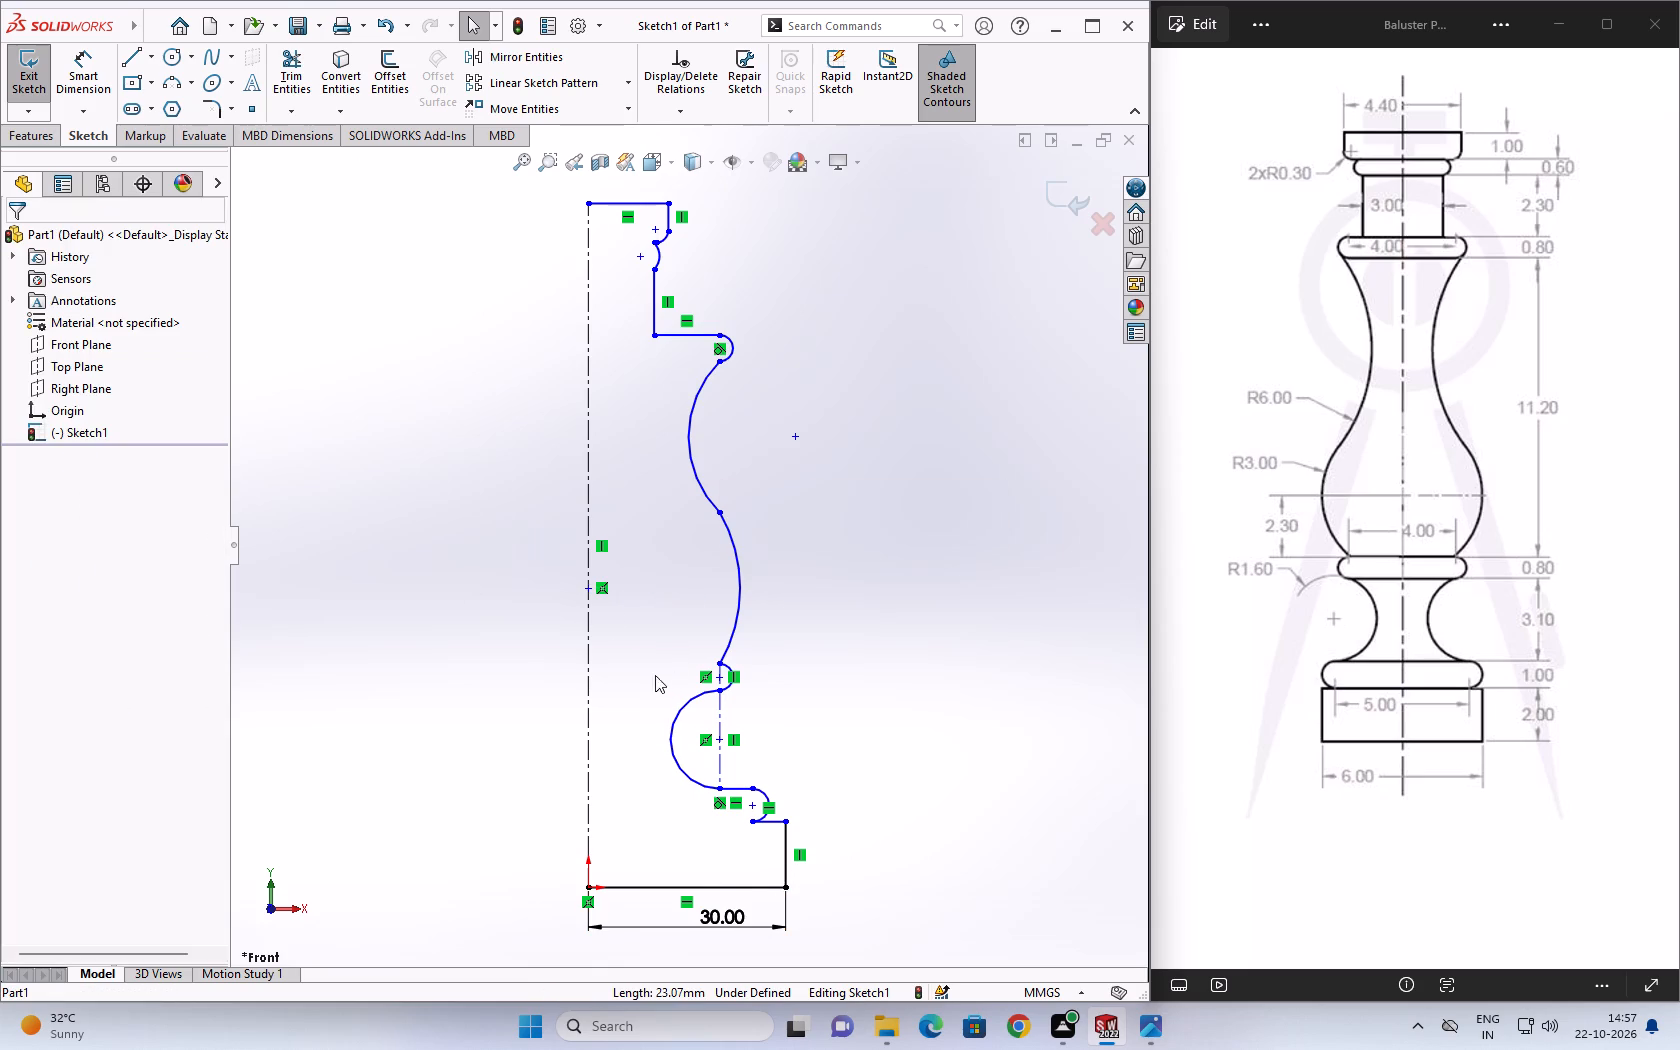
Create a Revolved Boss/Base from the profile, turning it 360° about the vertical centerline.
{"action": "left_click", "coordinate": [39, 137]}
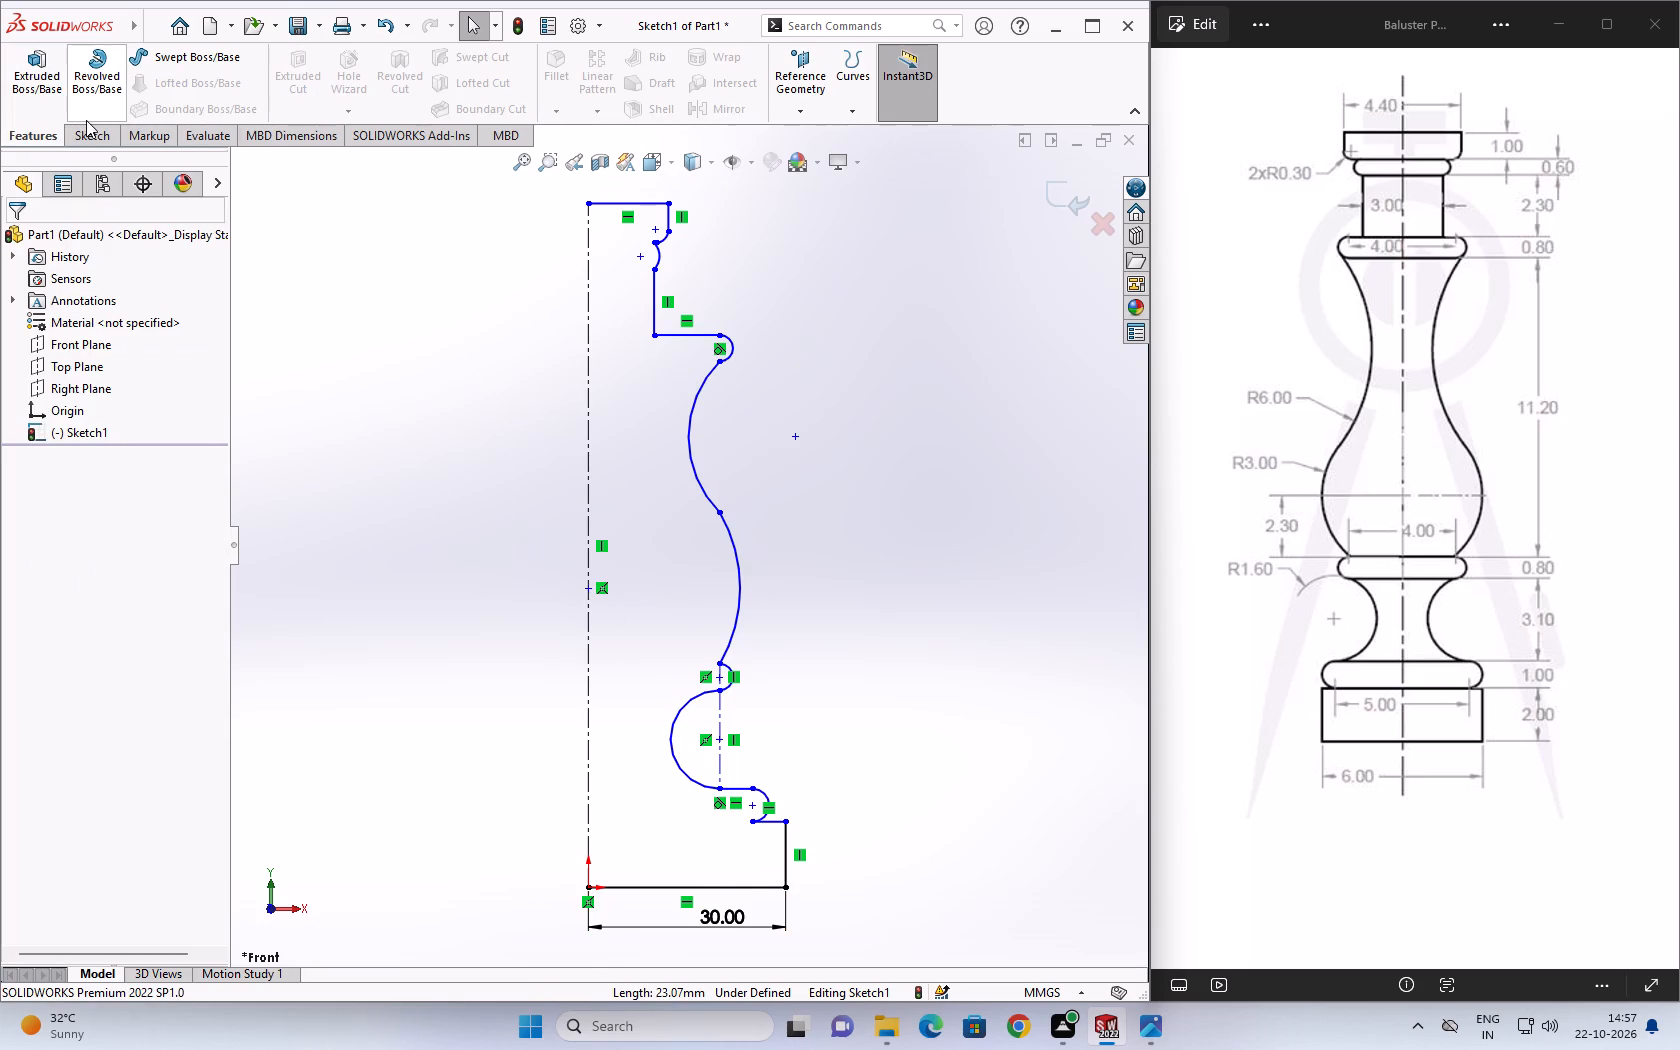
{"action": "left_click", "coordinate": [99, 93]}
{"action": "left_click", "coordinate": [892, 517]}
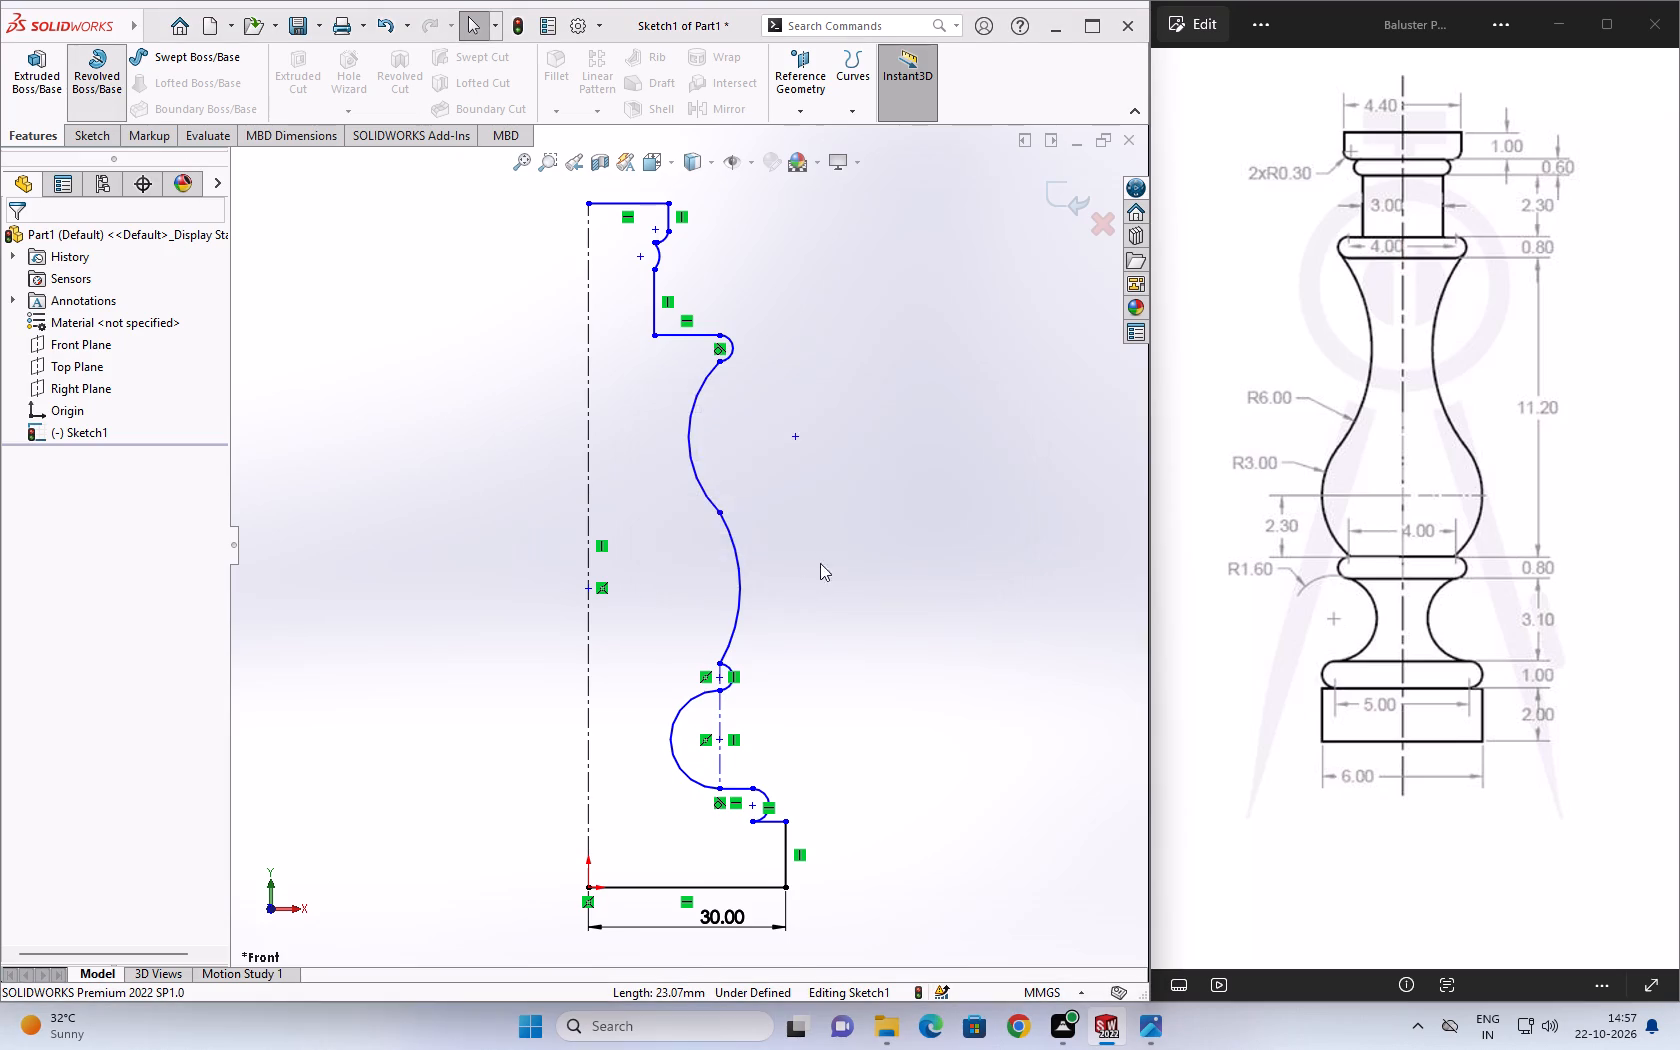
{"action": "left_click", "coordinate": [600, 626]}
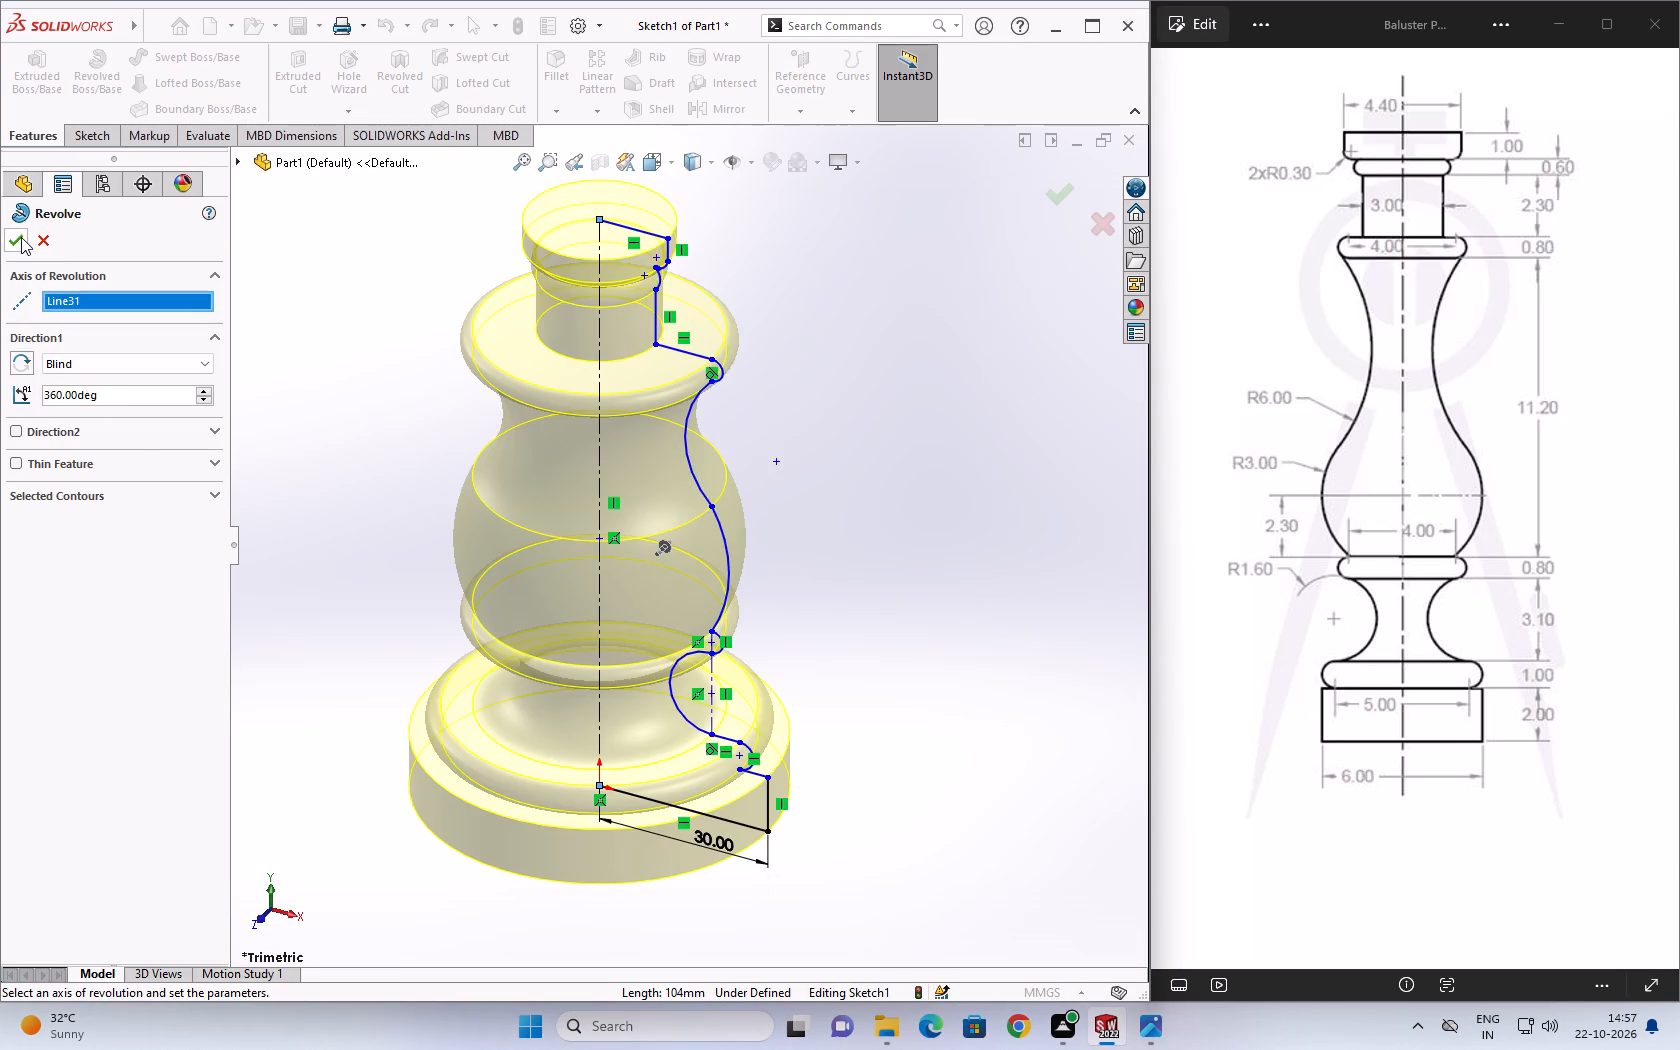
{"action": "left_click", "coordinate": [17, 235]}
Inspect the revolved baluster solid from several angles, including its base and top.
{"action": "middle_click_drag", "start_coordinate": [813, 669], "coordinate": [891, 535]}
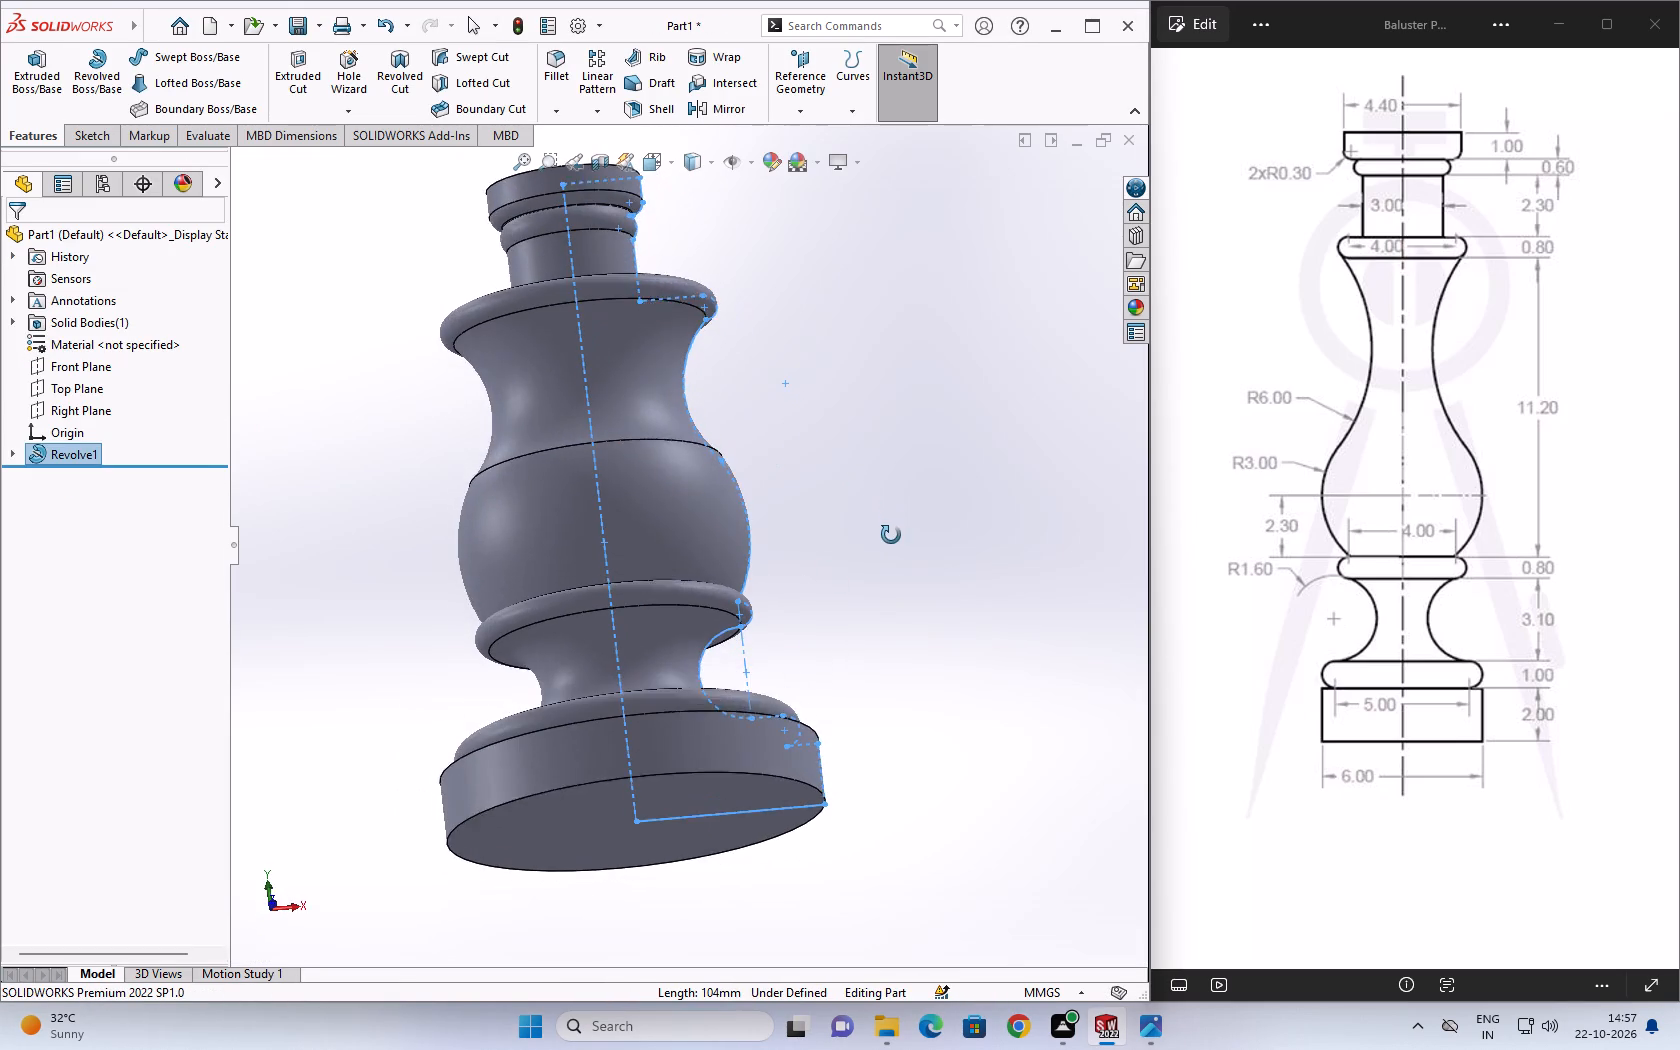
{"action": "middle_click_drag", "start_coordinate": [891, 535], "coordinate": [890, 541]}
{"action": "key", "text": "Escape"}
{"action": "key", "text": "Escape"}
{"action": "scroll", "coordinate": [829, 575], "scroll_direction": "down", "scroll_amount": 4}
{"action": "scroll", "coordinate": [822, 575], "scroll_direction": "up", "scroll_amount": 4}
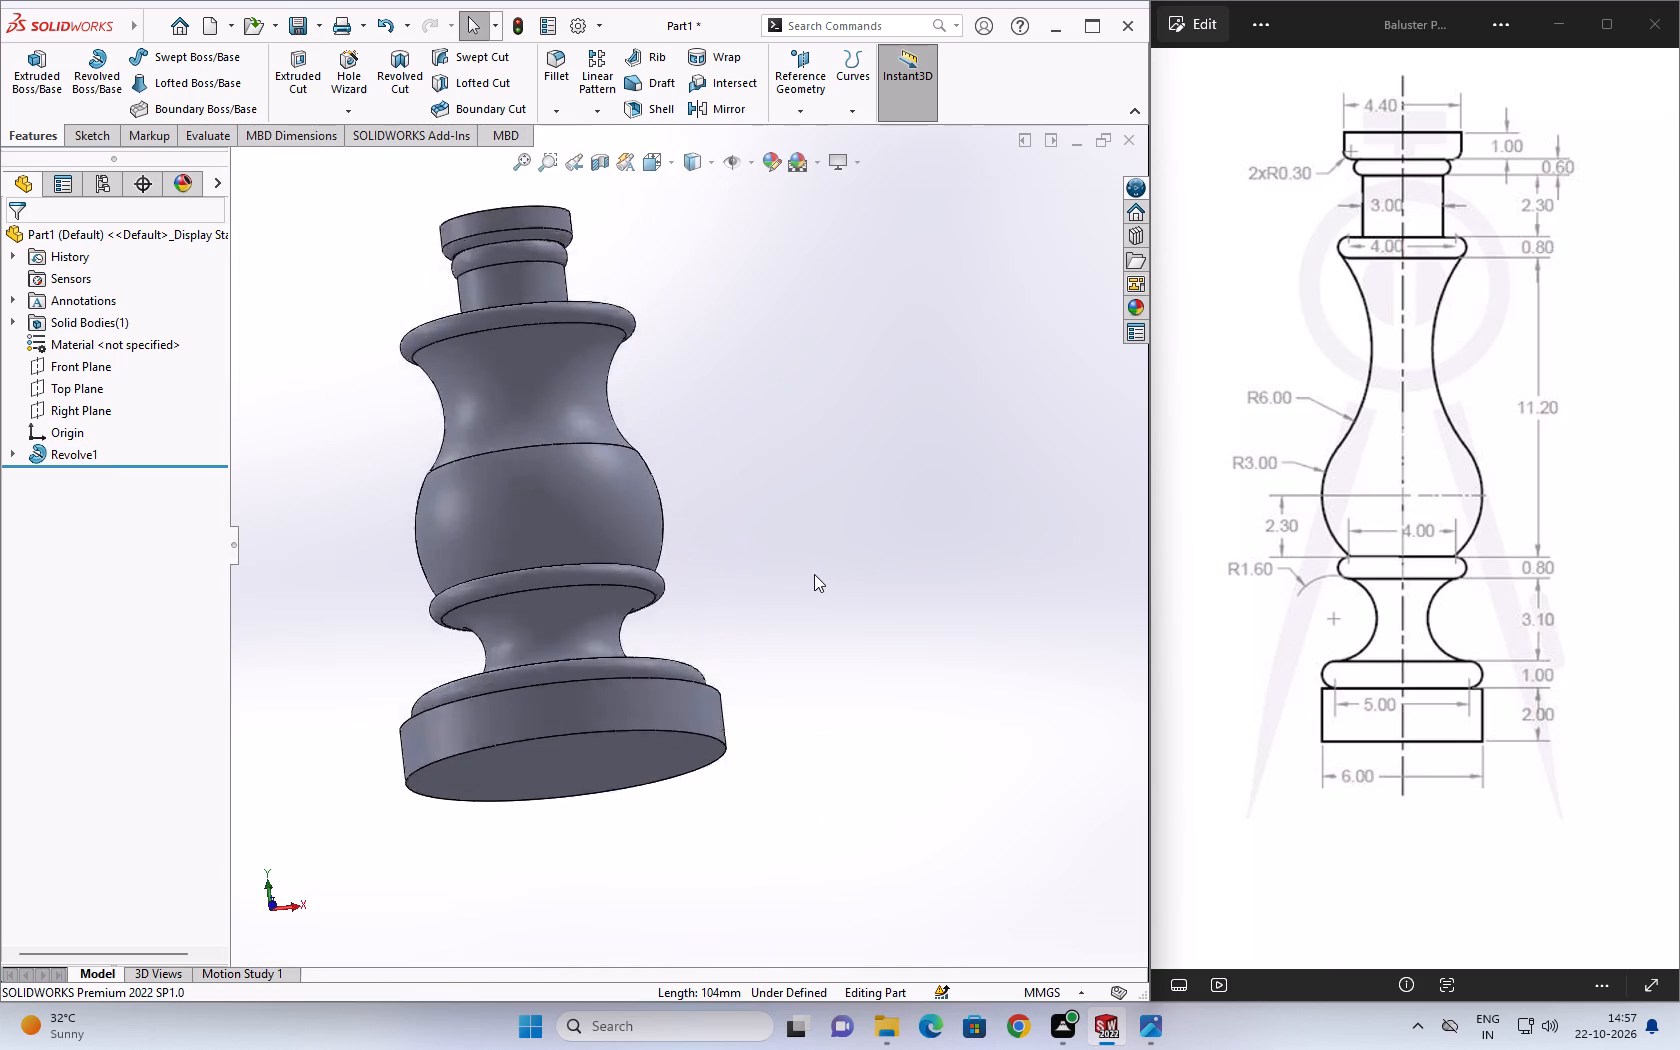
{"action": "scroll", "coordinate": [814, 574], "scroll_direction": "up", "scroll_amount": 3}
{"action": "scroll", "coordinate": [696, 460], "scroll_direction": "up", "scroll_amount": 1}
{"action": "middle_click_drag", "start_coordinate": [696, 464], "coordinate": [730, 498]}
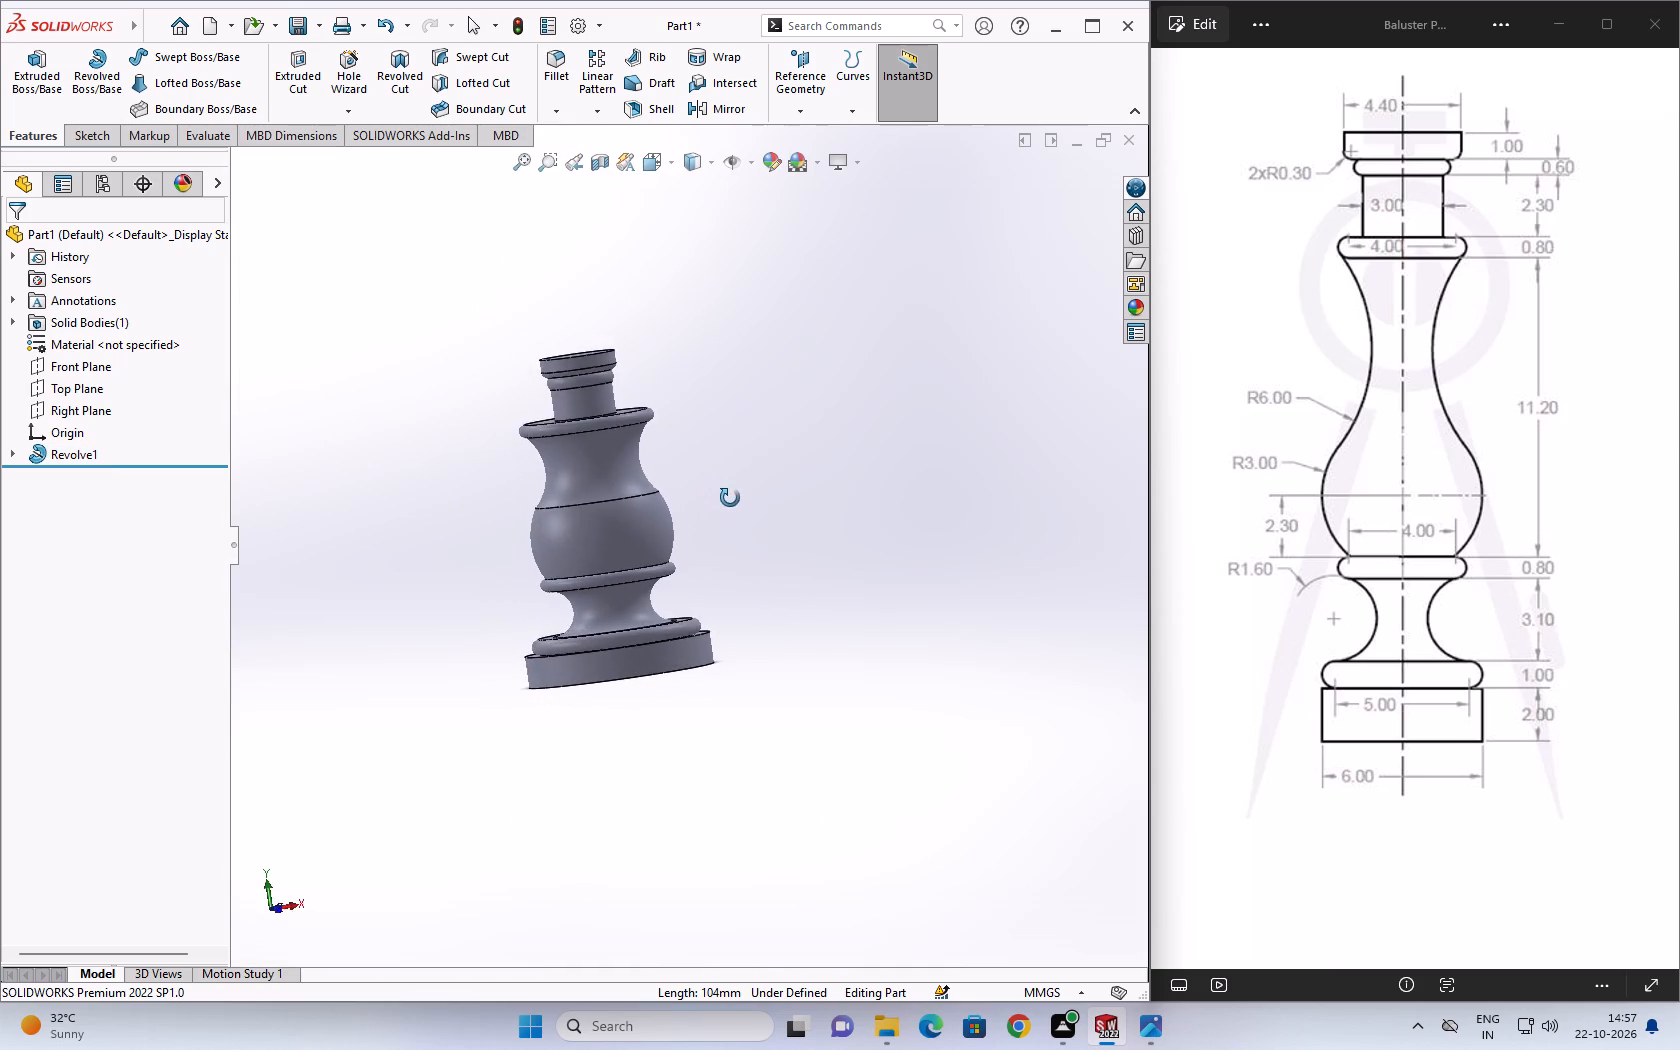
{"action": "middle_click_drag", "start_coordinate": [730, 498], "coordinate": [1098, 471]}
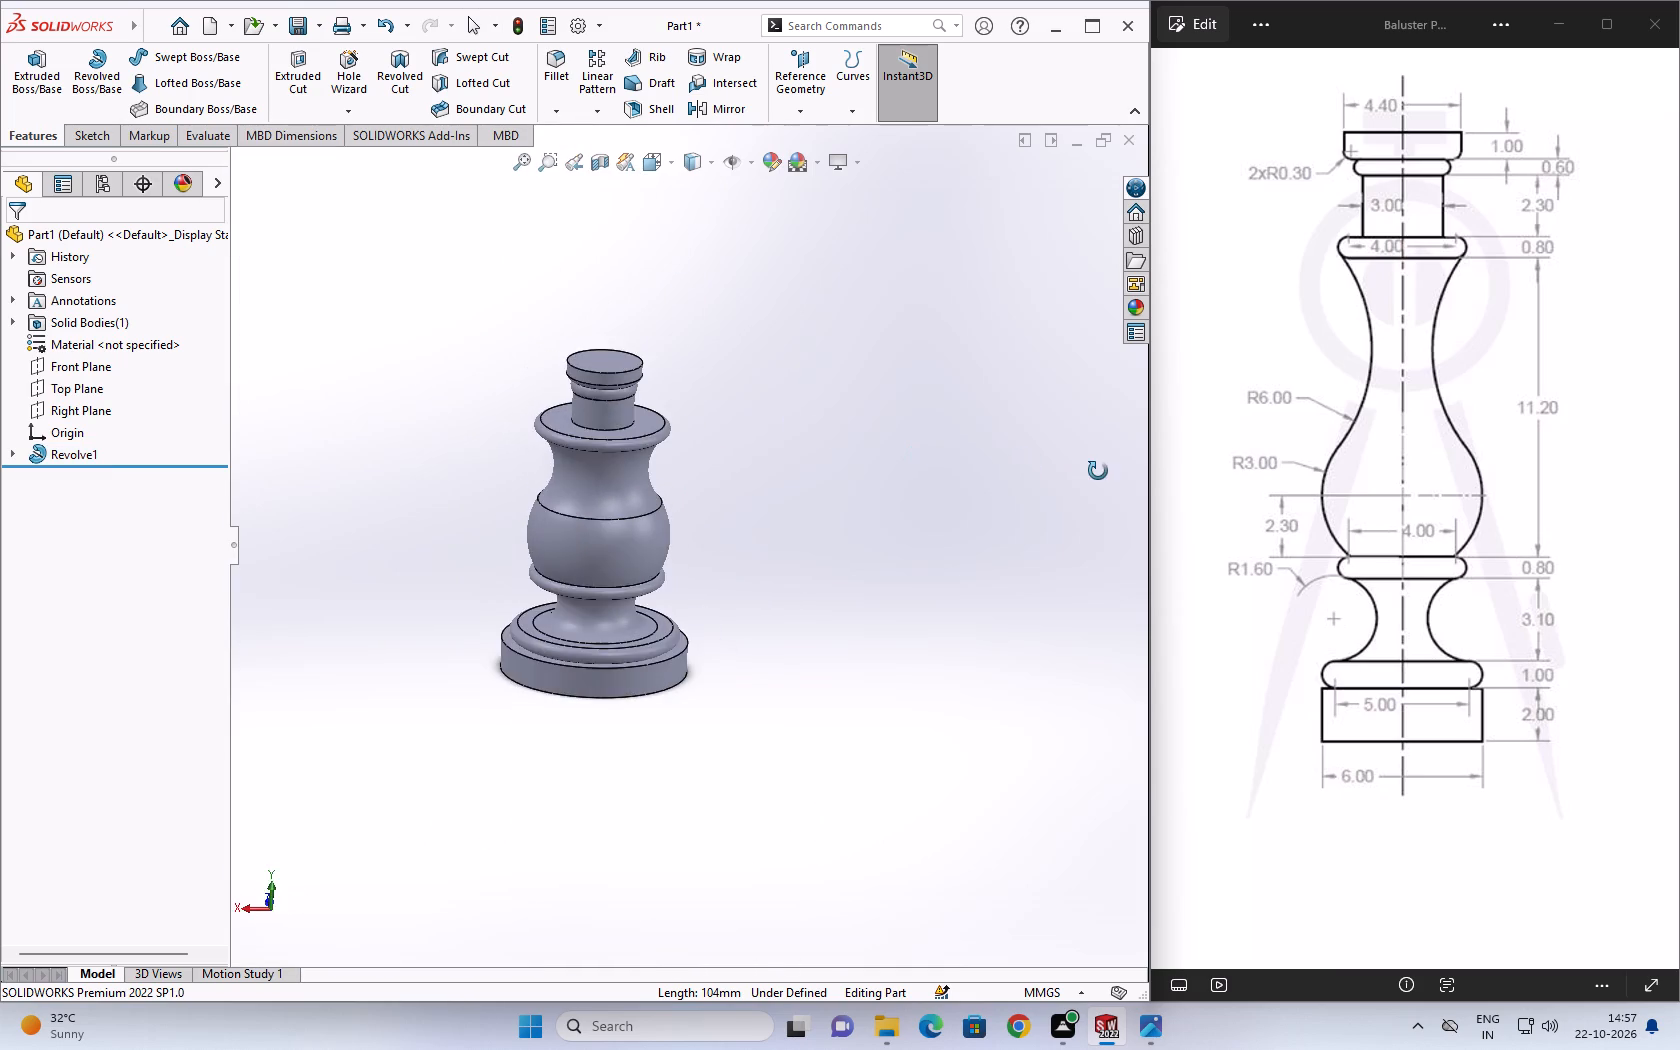
{"action": "middle_click_drag", "start_coordinate": [1098, 471], "coordinate": [813, 499]}
{"action": "scroll", "coordinate": [813, 499], "scroll_direction": "up", "scroll_amount": 1}
Save the part in the Baluster Profile folder as "Baluster Profile.part".
{"action": "key", "text": "ctrl+s"}
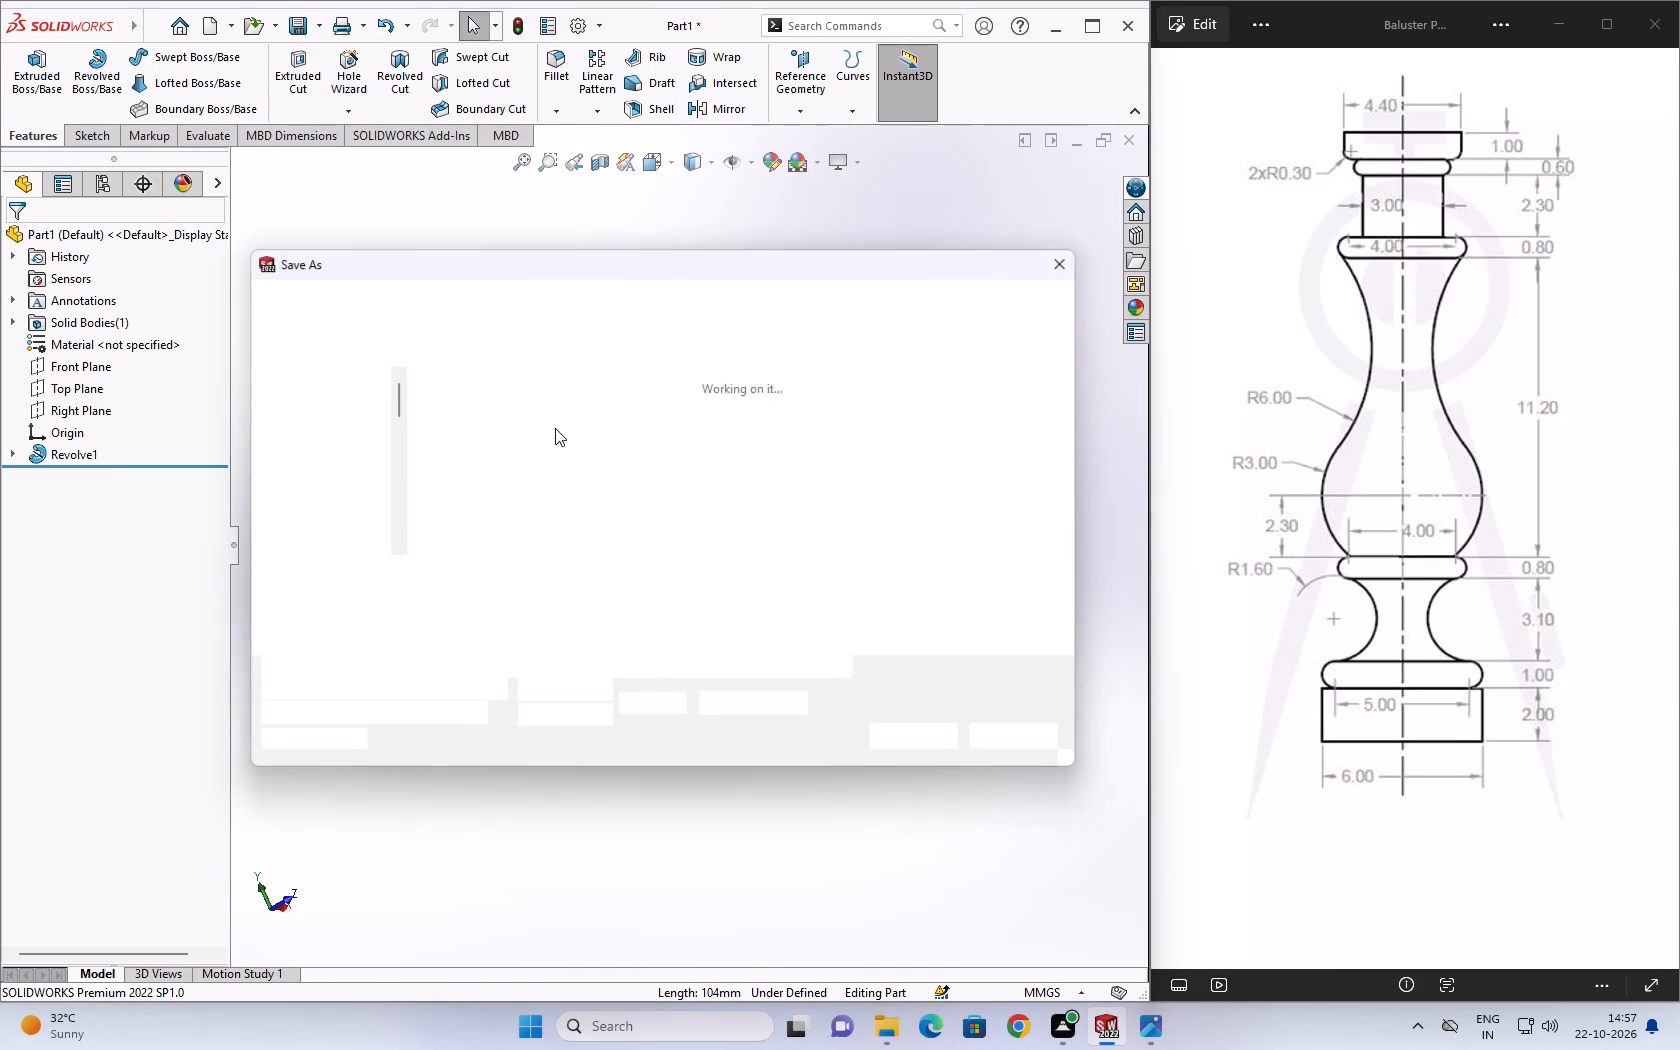
{"action": "left_click", "coordinate": [517, 310]}
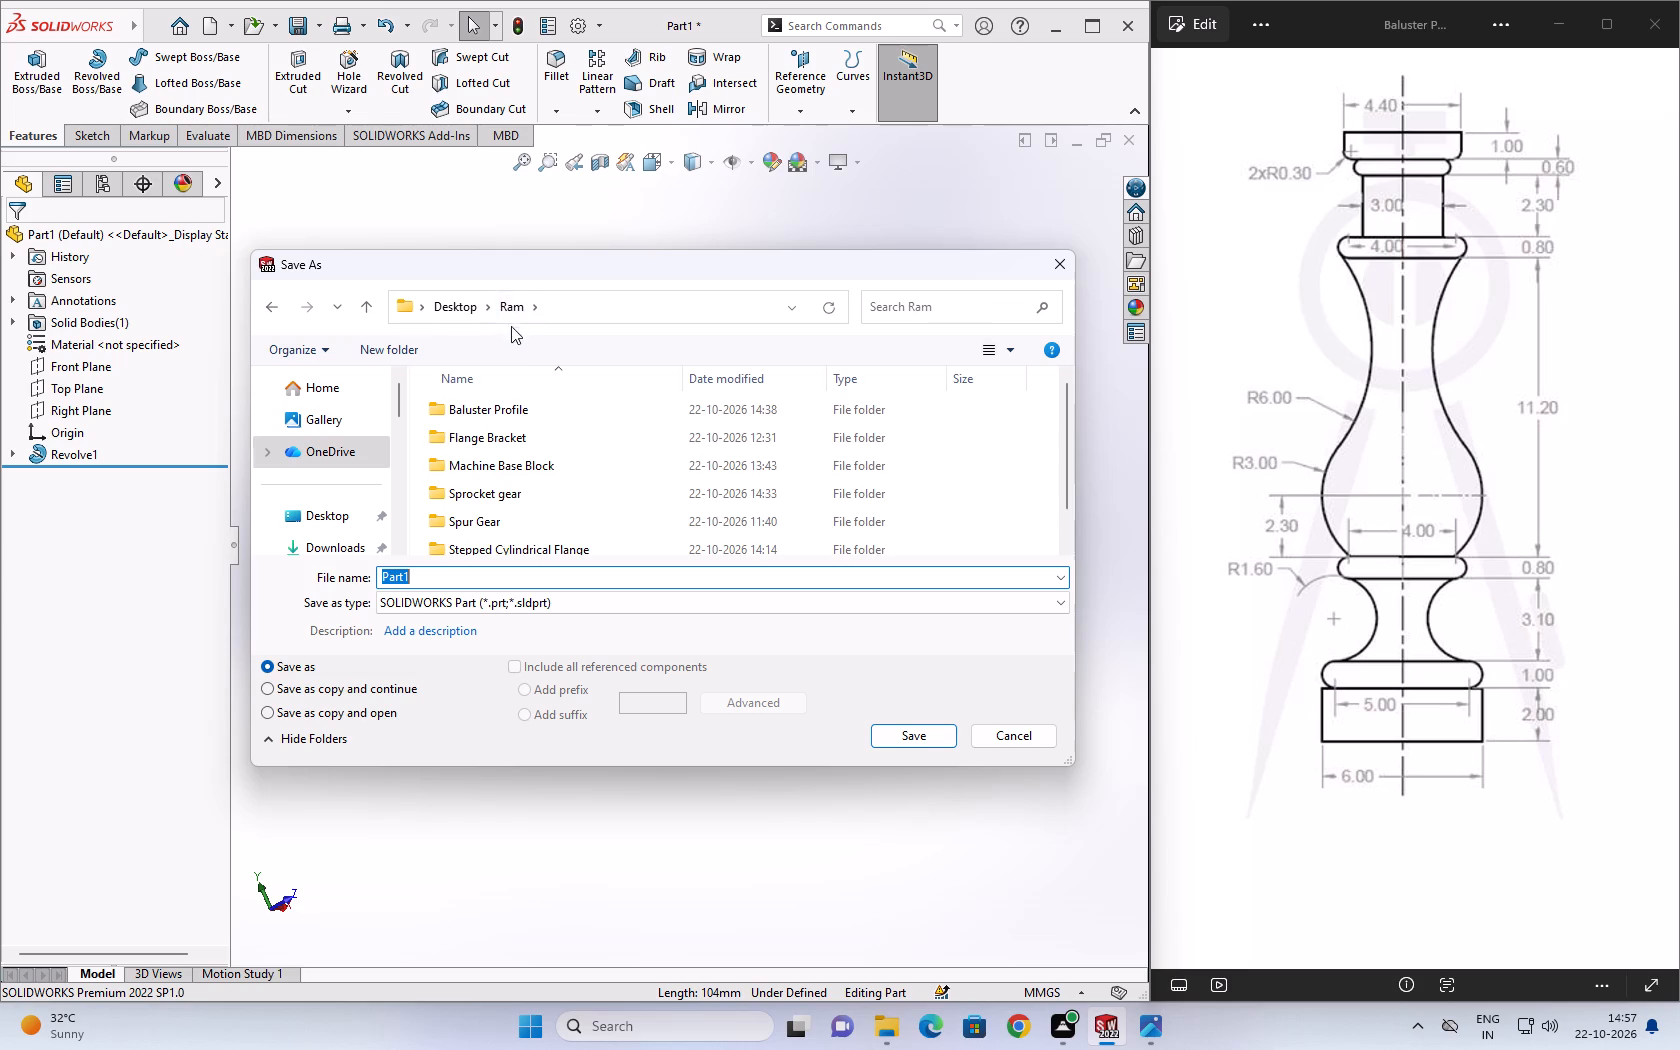
{"action": "left_click", "coordinate": [461, 413]}
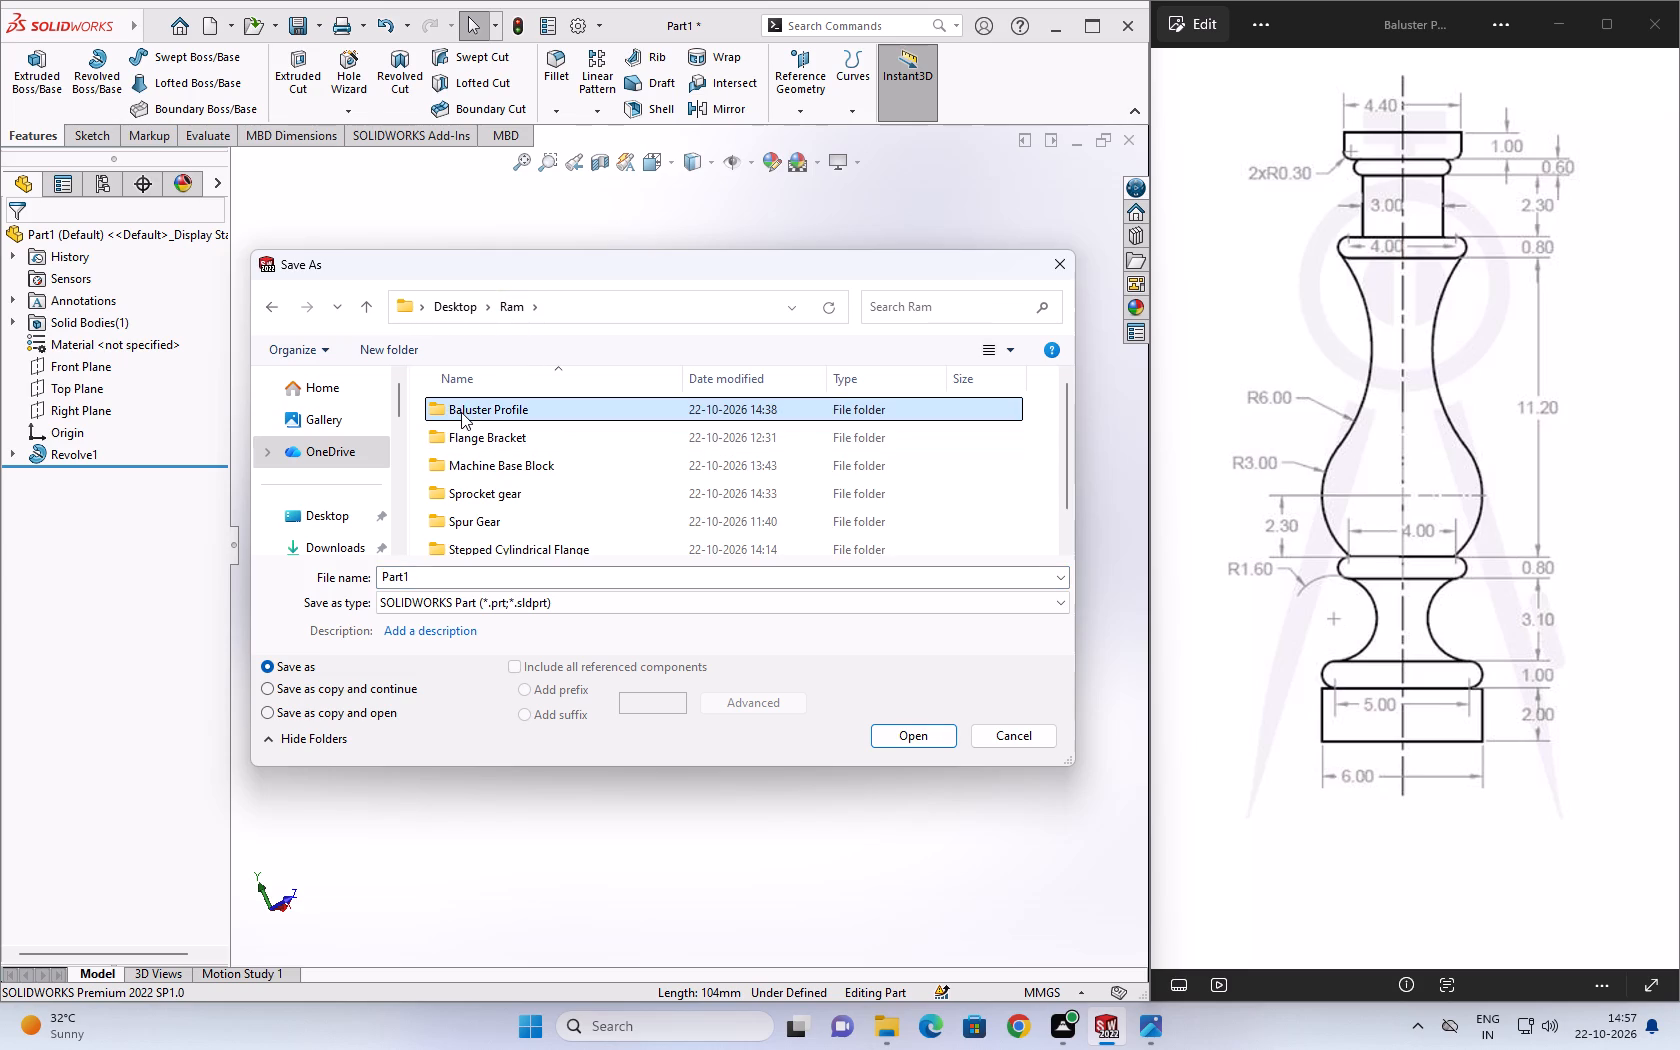
{"action": "double_click", "coordinate": [542, 401]}
{"action": "left_click", "coordinate": [512, 584]}
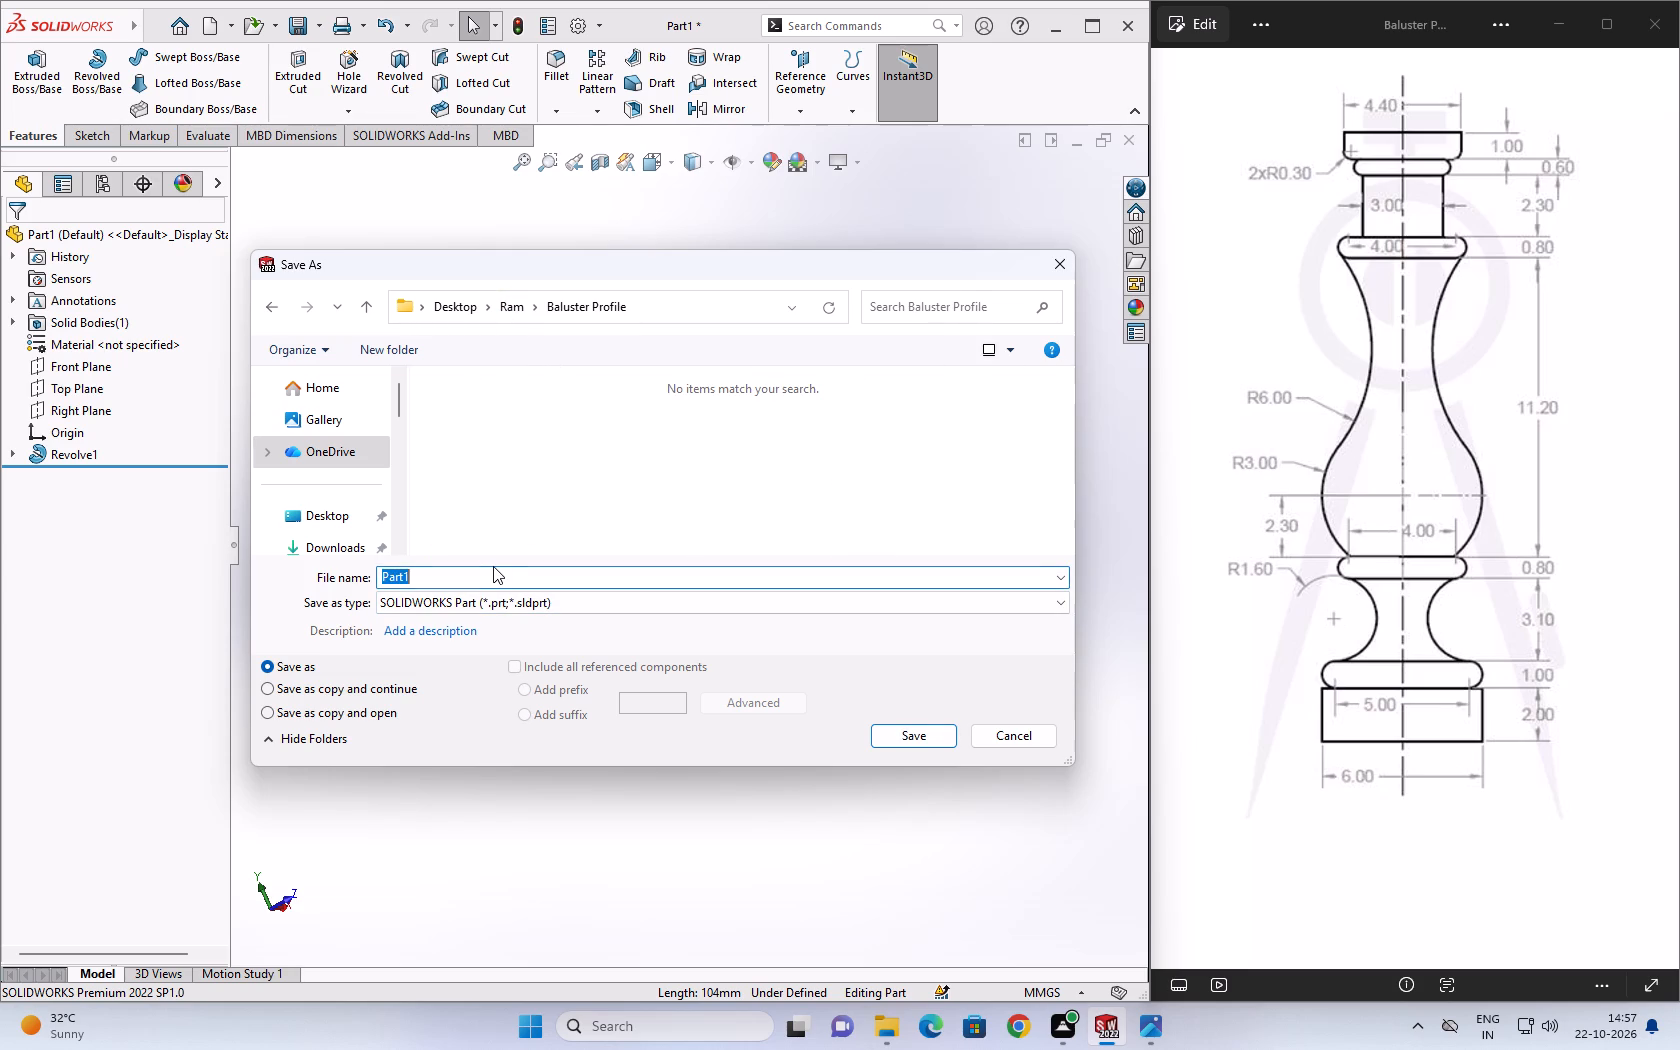
{"action": "key", "text": "b"}
{"action": "left_click", "coordinate": [442, 592]}
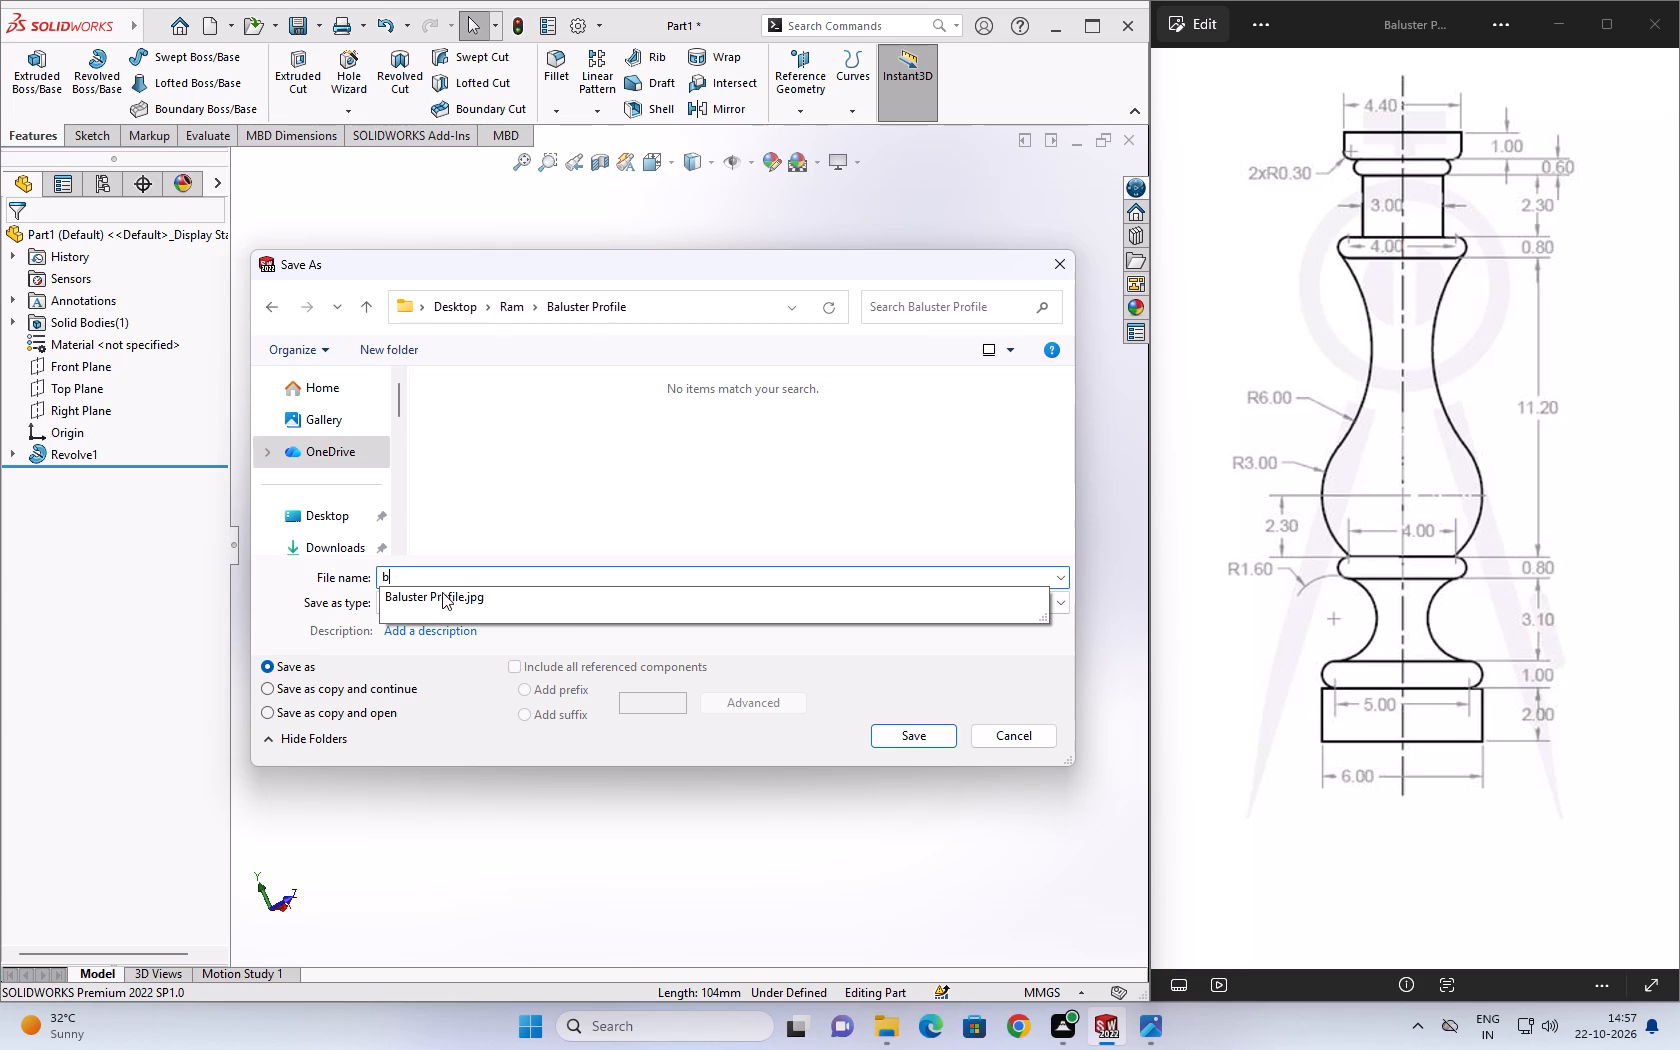
{"action": "left_click", "coordinate": [570, 583]}
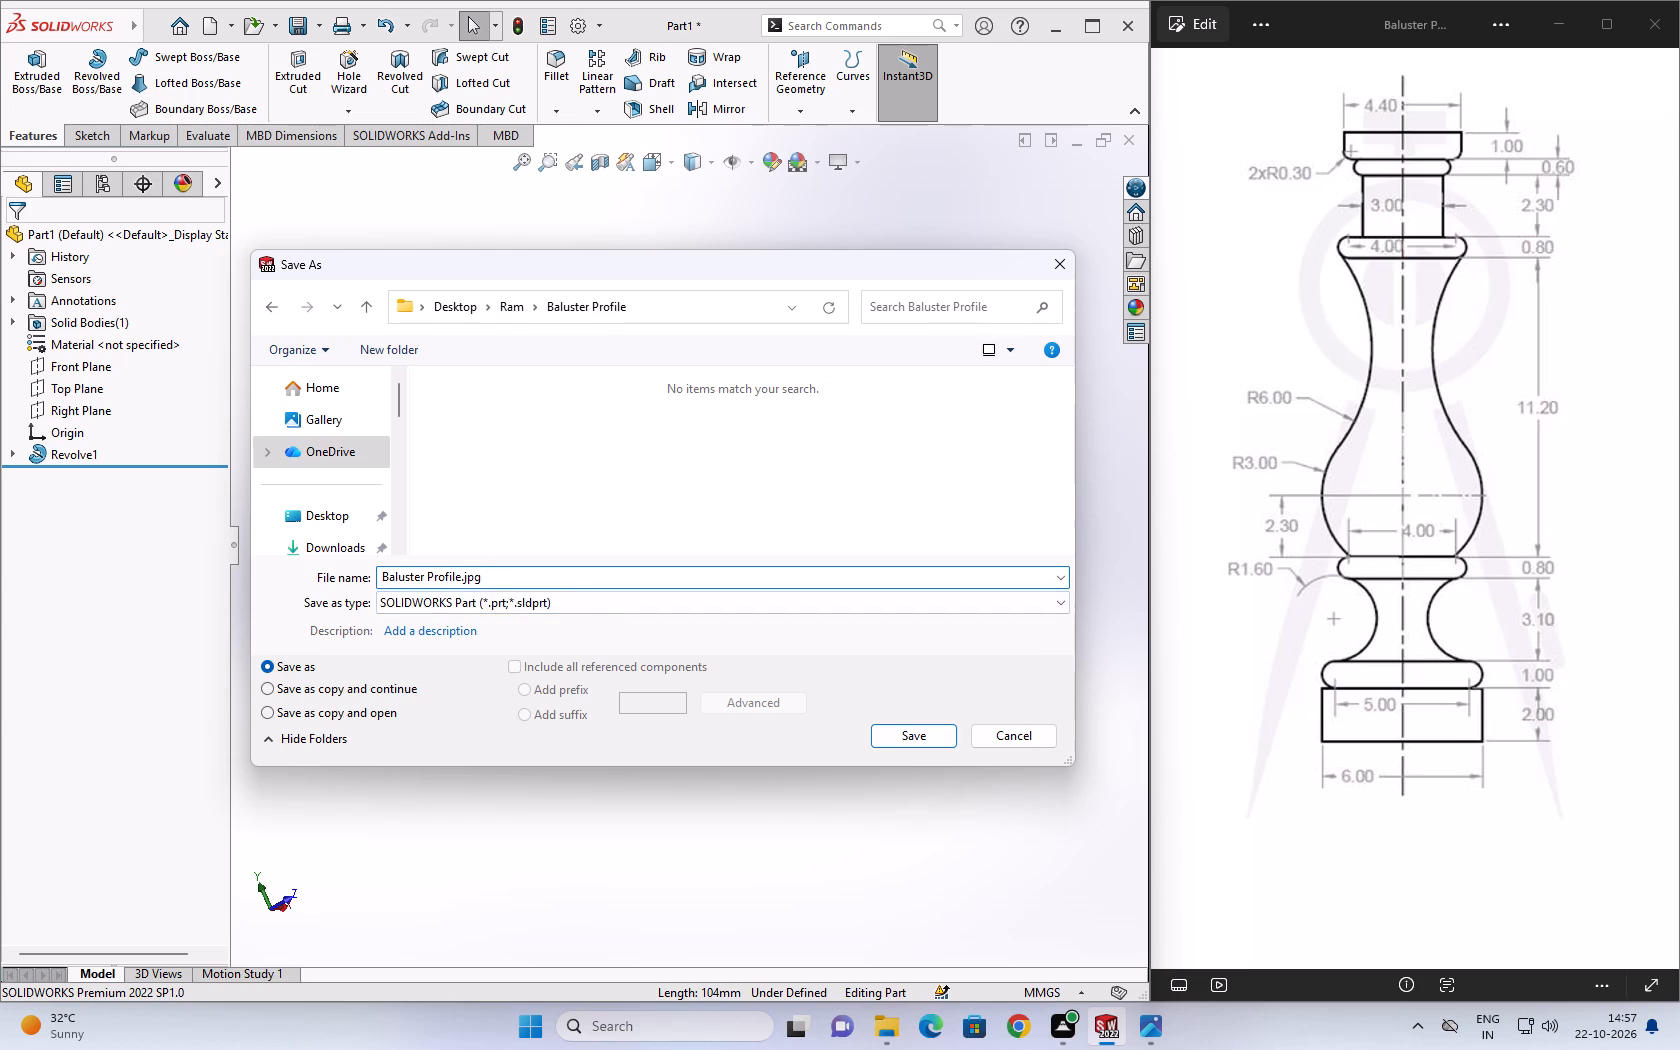
{"action": "key", "text": "BackSpace"}
{"action": "key", "text": "BackSpace"}
{"action": "key", "text": "BackSpace"}
{"action": "type", "text": "part"}
{"action": "key", "text": "space"}
{"action": "left_click", "coordinate": [914, 729]}
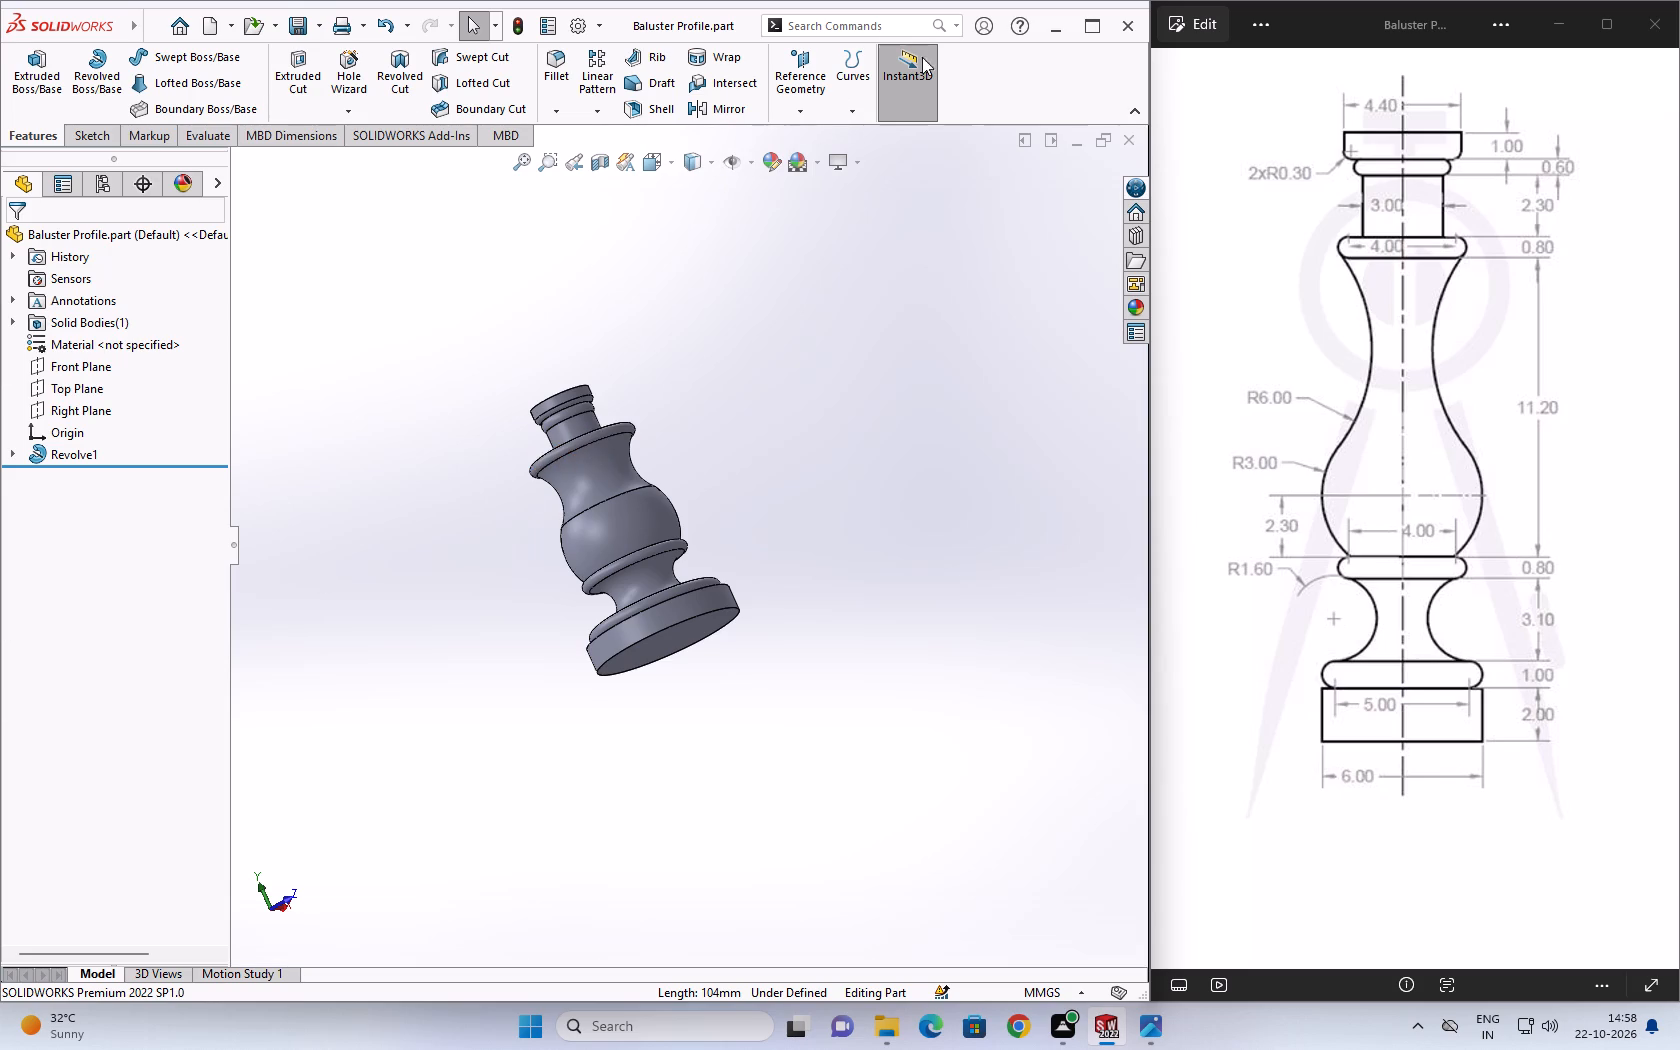
Print the current screen image with Microsoft Print to PDF, saving it in the Baluster Profile folder as "Baluster Profile.pdf".
{"action": "key", "text": "ctrl+p"}
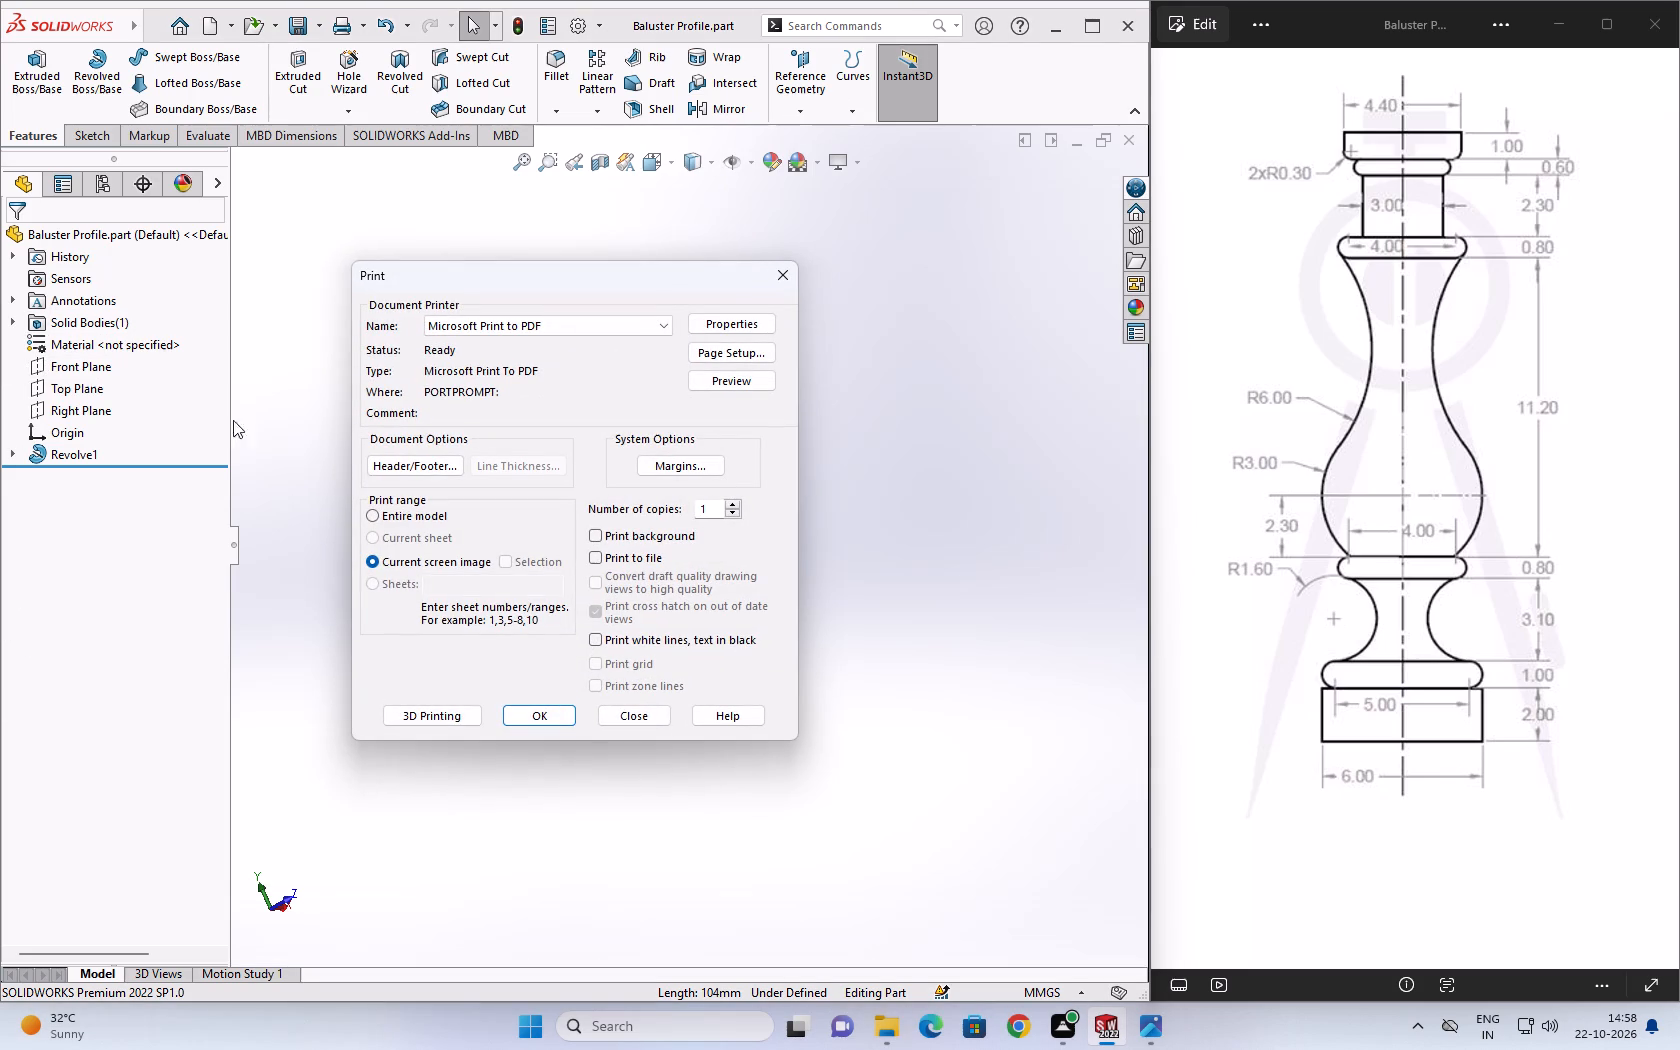
{"action": "left_click", "coordinate": [546, 720]}
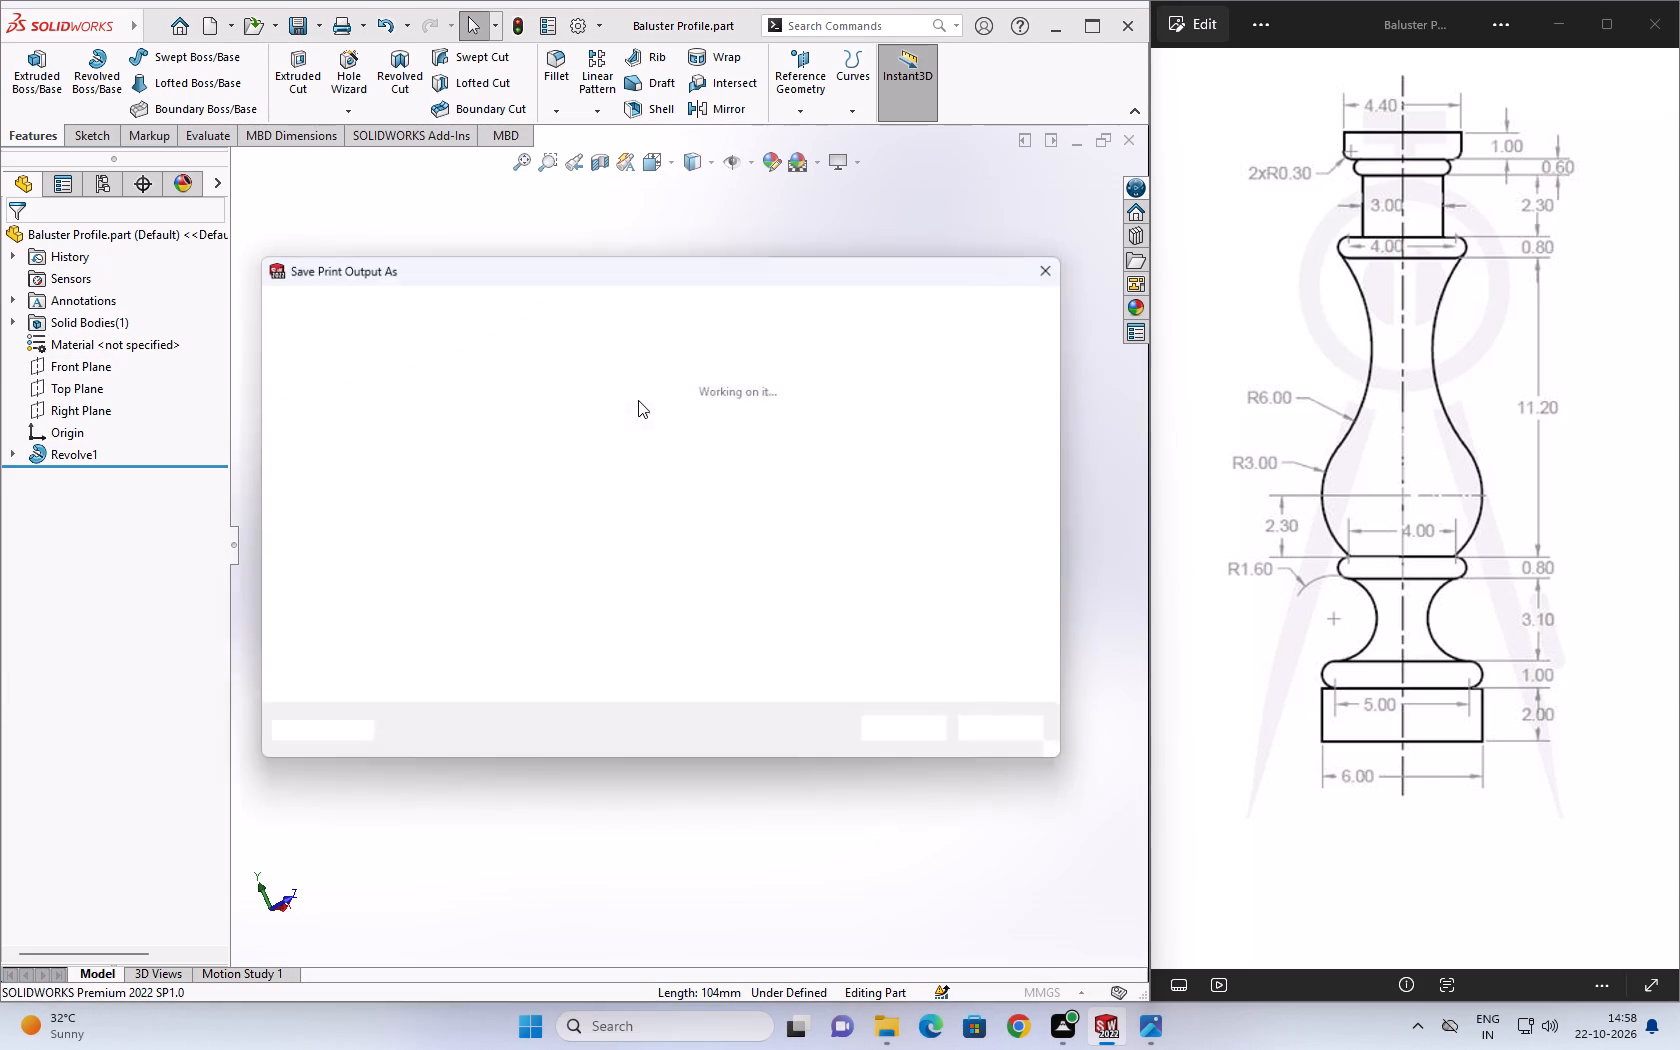
{"action": "left_click", "coordinate": [506, 314]}
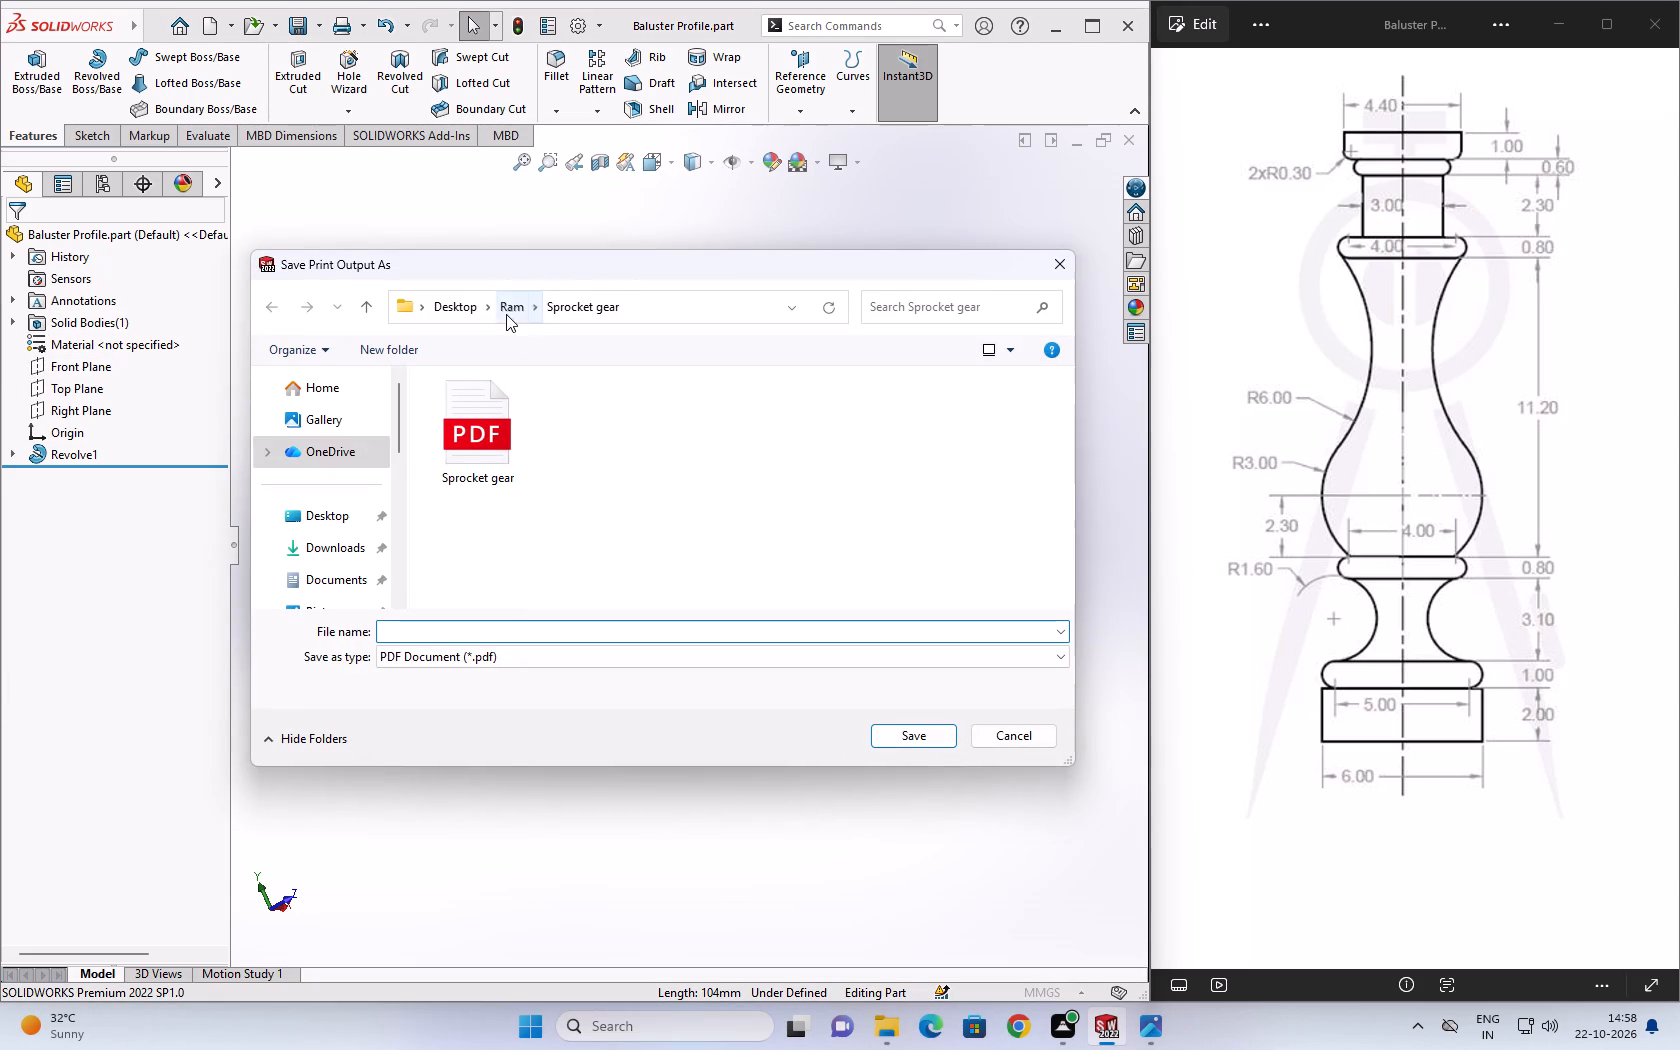
{"action": "left_click", "coordinate": [519, 419]}
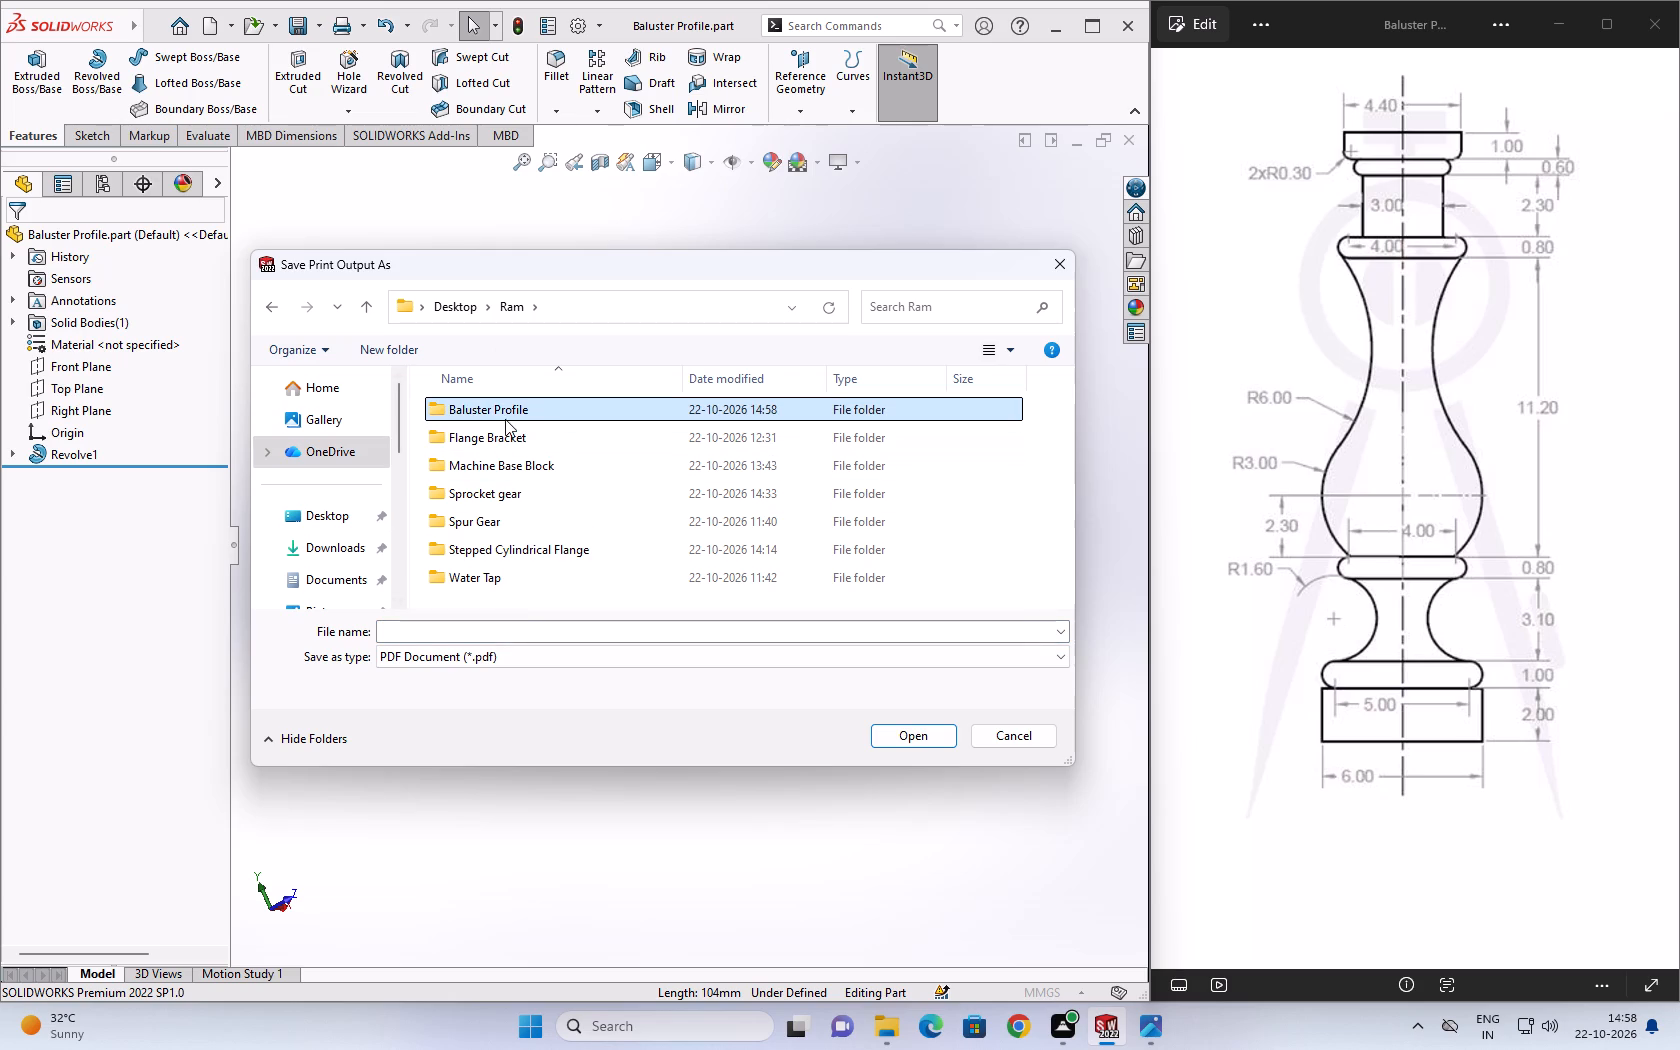
{"action": "double_click", "coordinate": [506, 417]}
{"action": "left_click", "coordinate": [533, 630]}
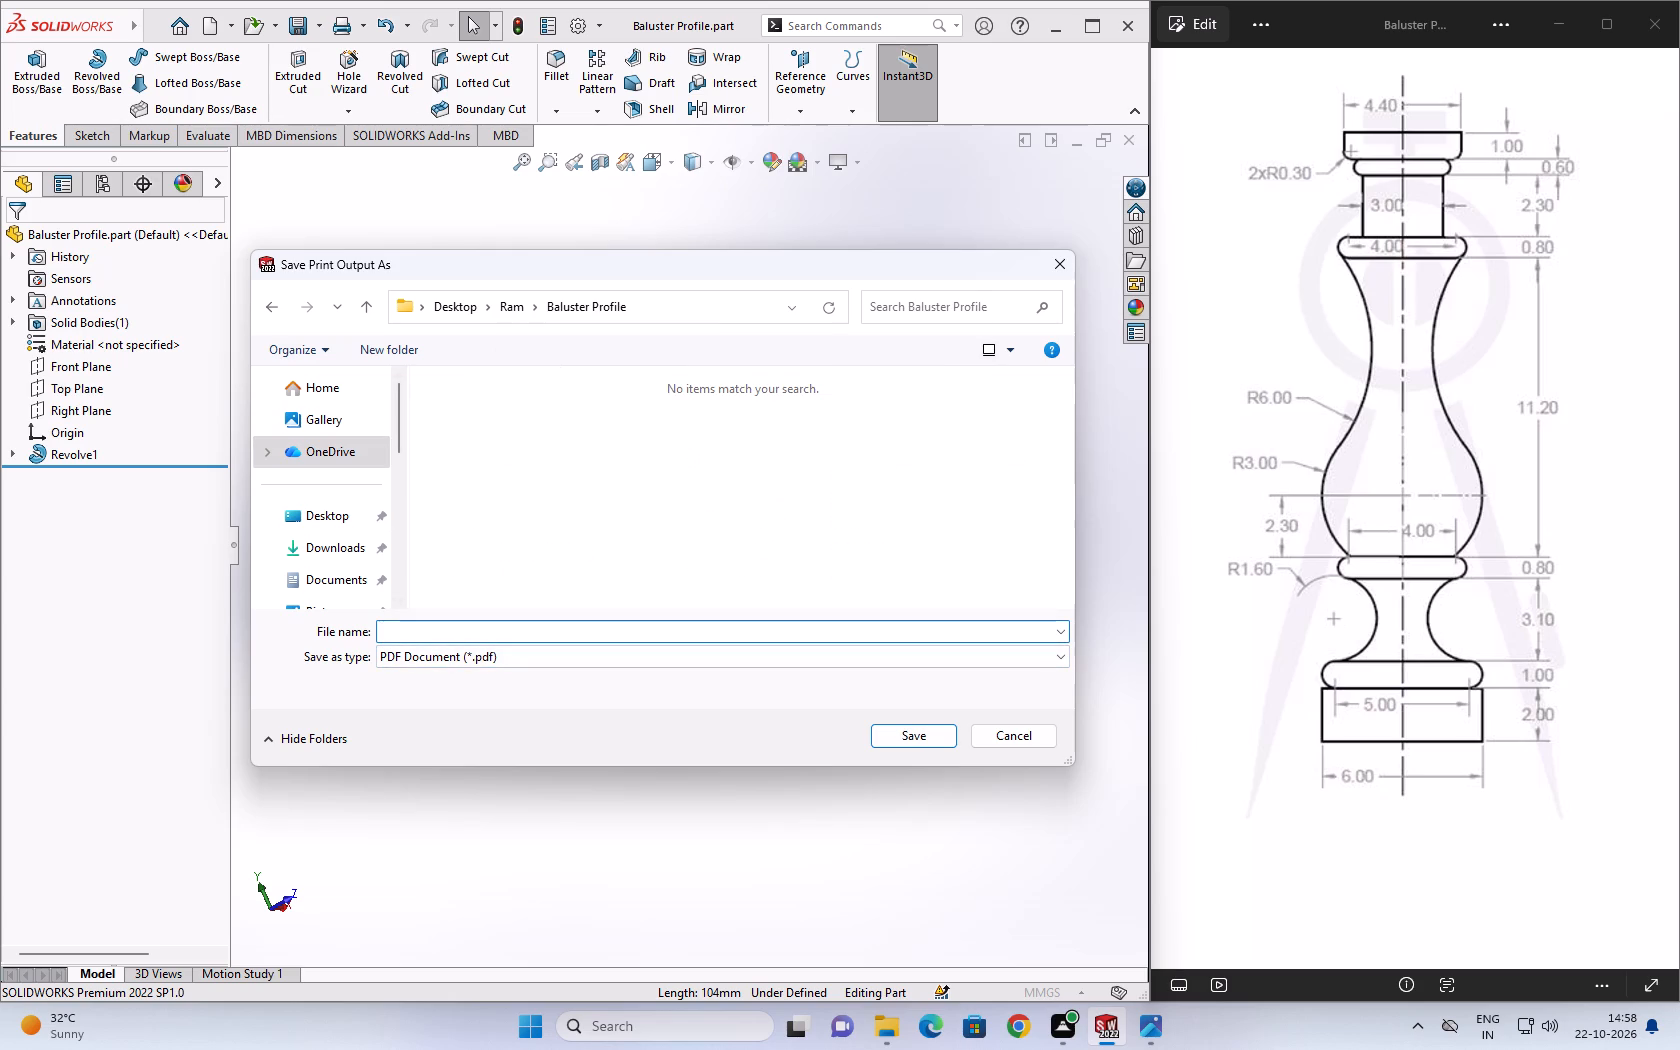
{"action": "key", "text": "b"}
{"action": "key", "text": "a"}
{"action": "left_click", "coordinate": [476, 655]}
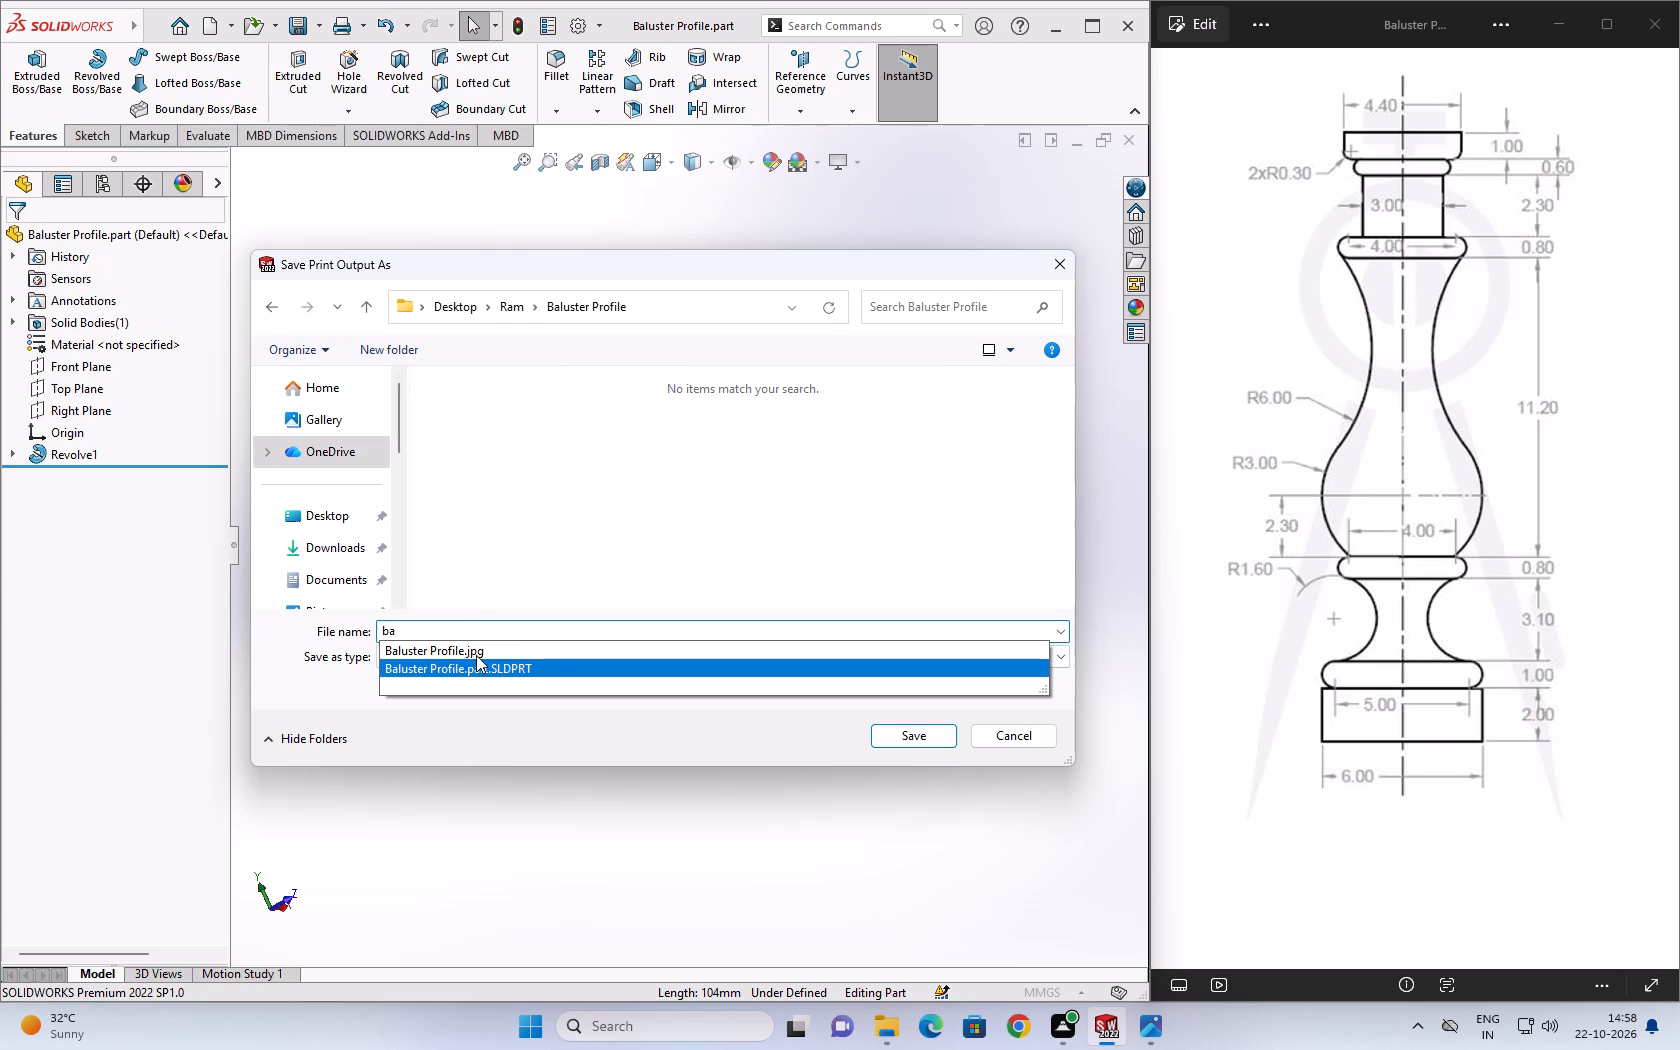
{"action": "left_click", "coordinate": [555, 635]}
{"action": "key", "text": "BackSpace"}
{"action": "key", "text": "BackSpace"}
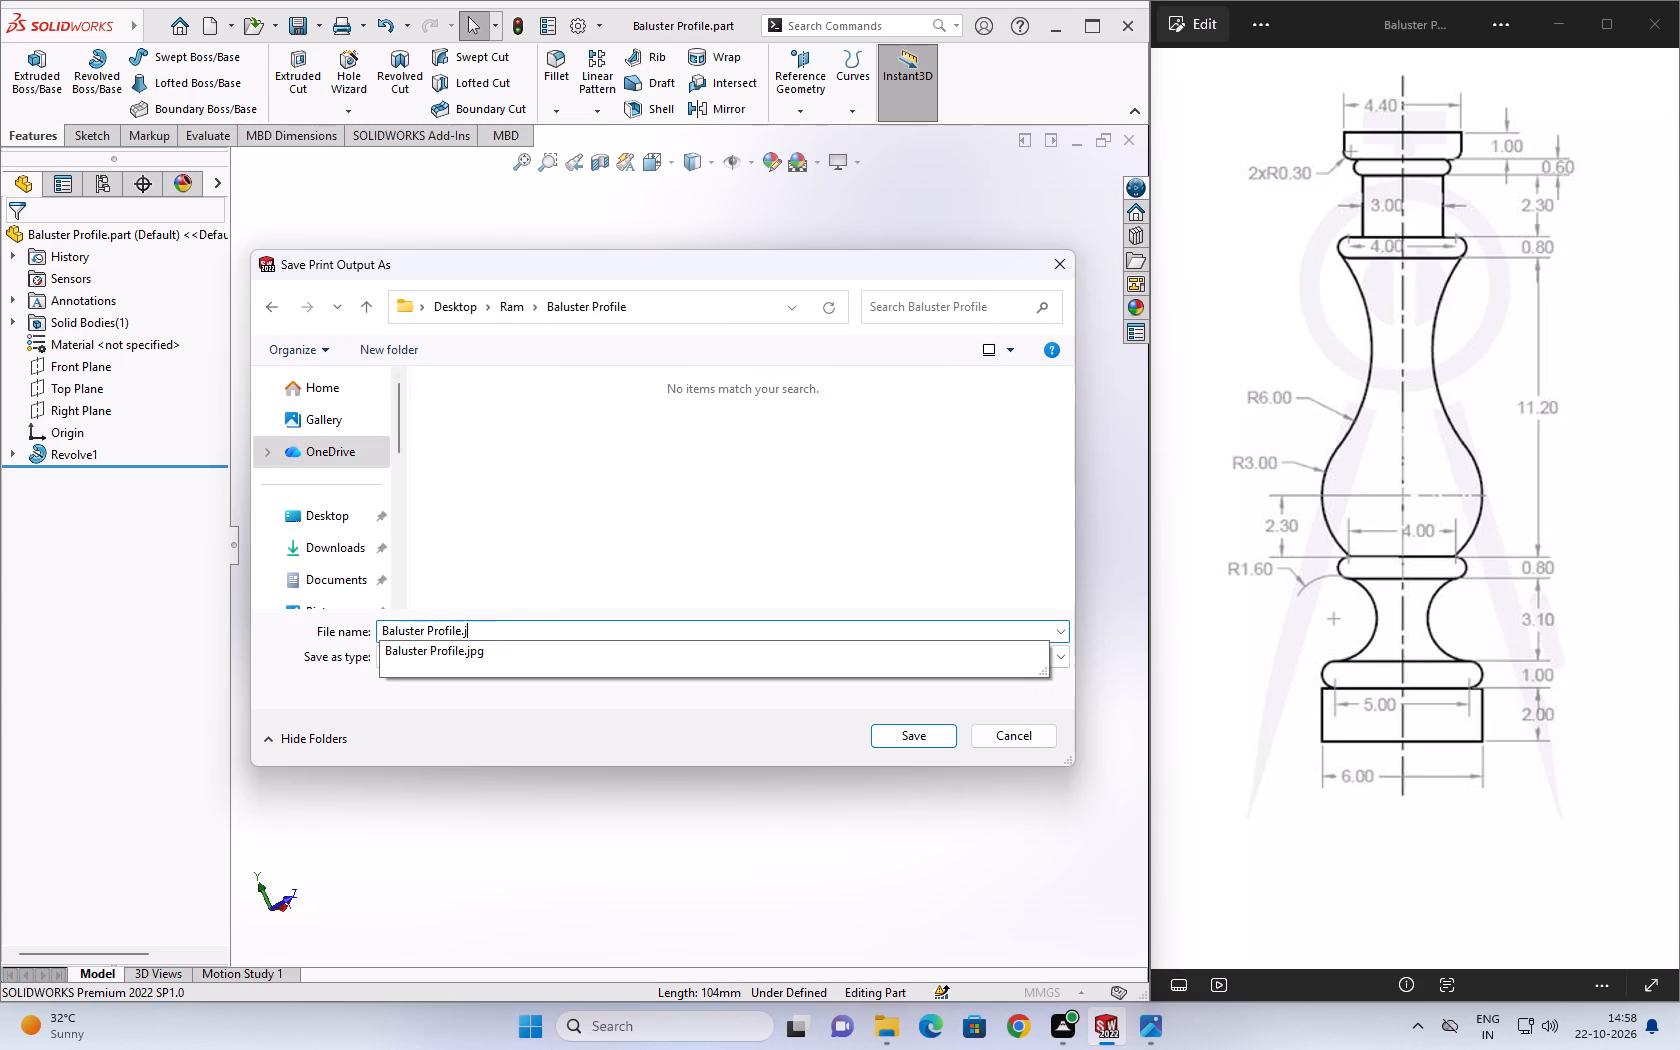
{"action": "key", "text": "BackSpace"}
{"action": "key", "text": "p"}
{"action": "key", "text": "d"}
{"action": "key", "text": "f"}
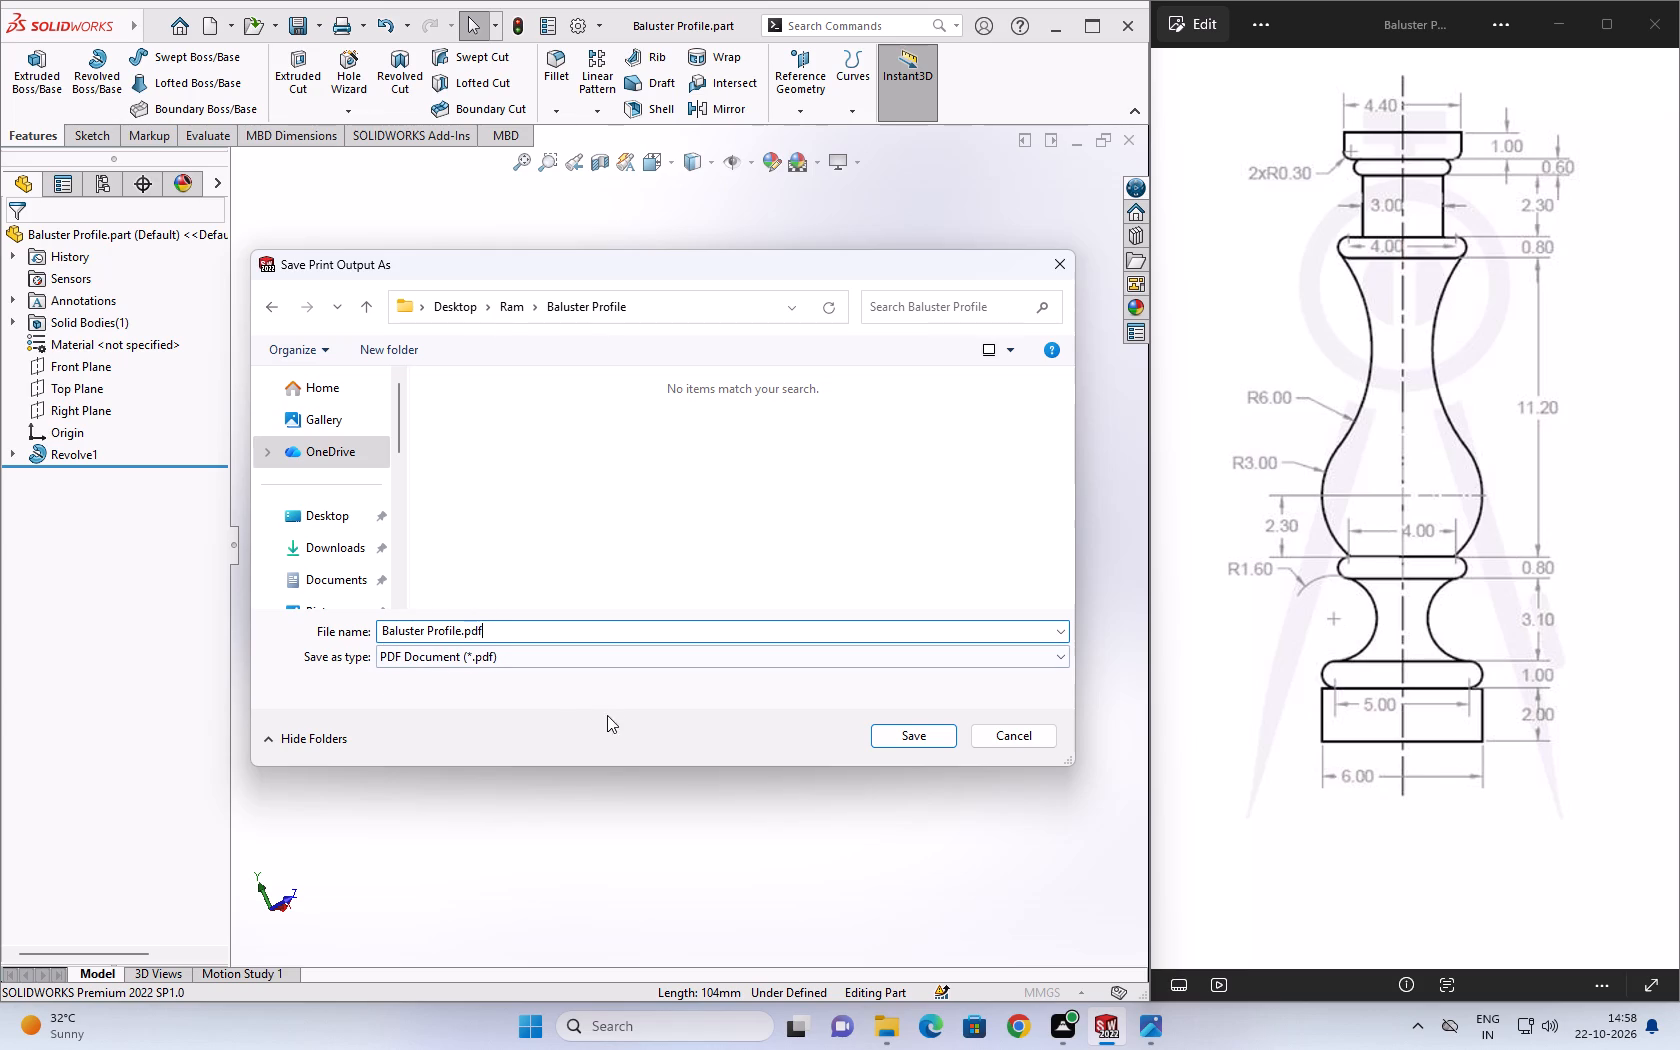
{"action": "left_click", "coordinate": [920, 745]}
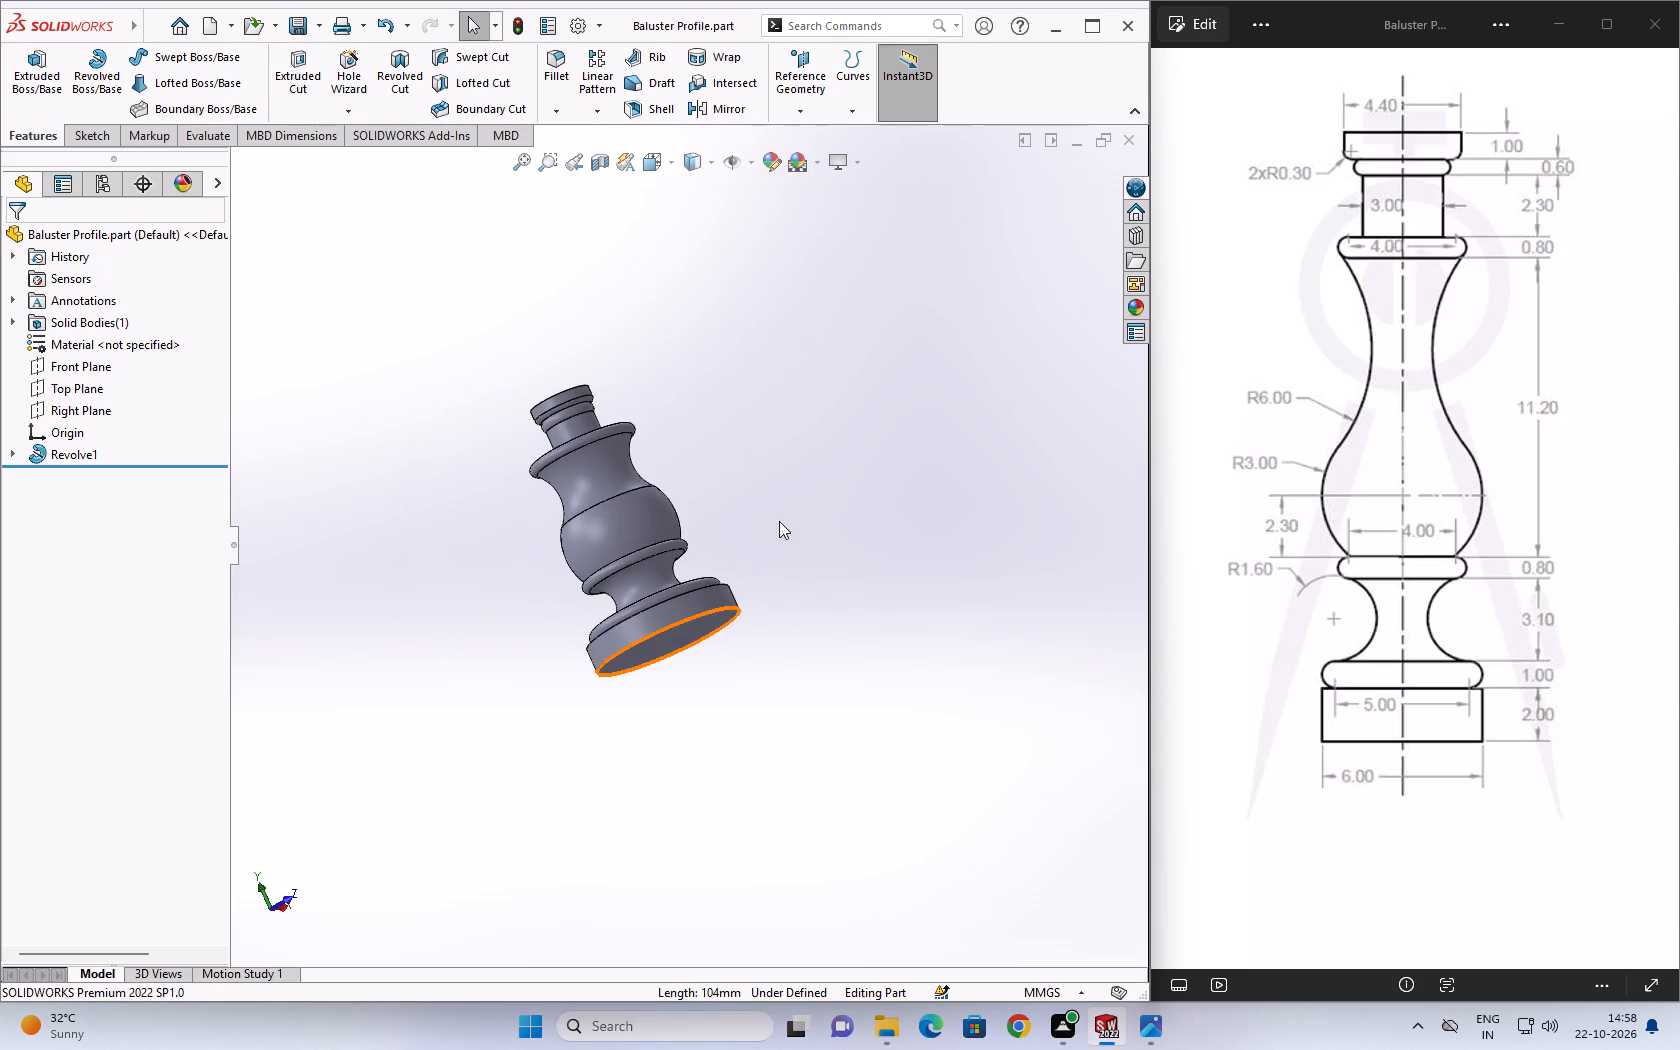
Minimize SOLIDWORKS and check the saved files in the Baluster Profile folder in File Explorer.
{"action": "left_click", "coordinate": [1058, 26]}
{"action": "left_click", "coordinate": [577, 481]}
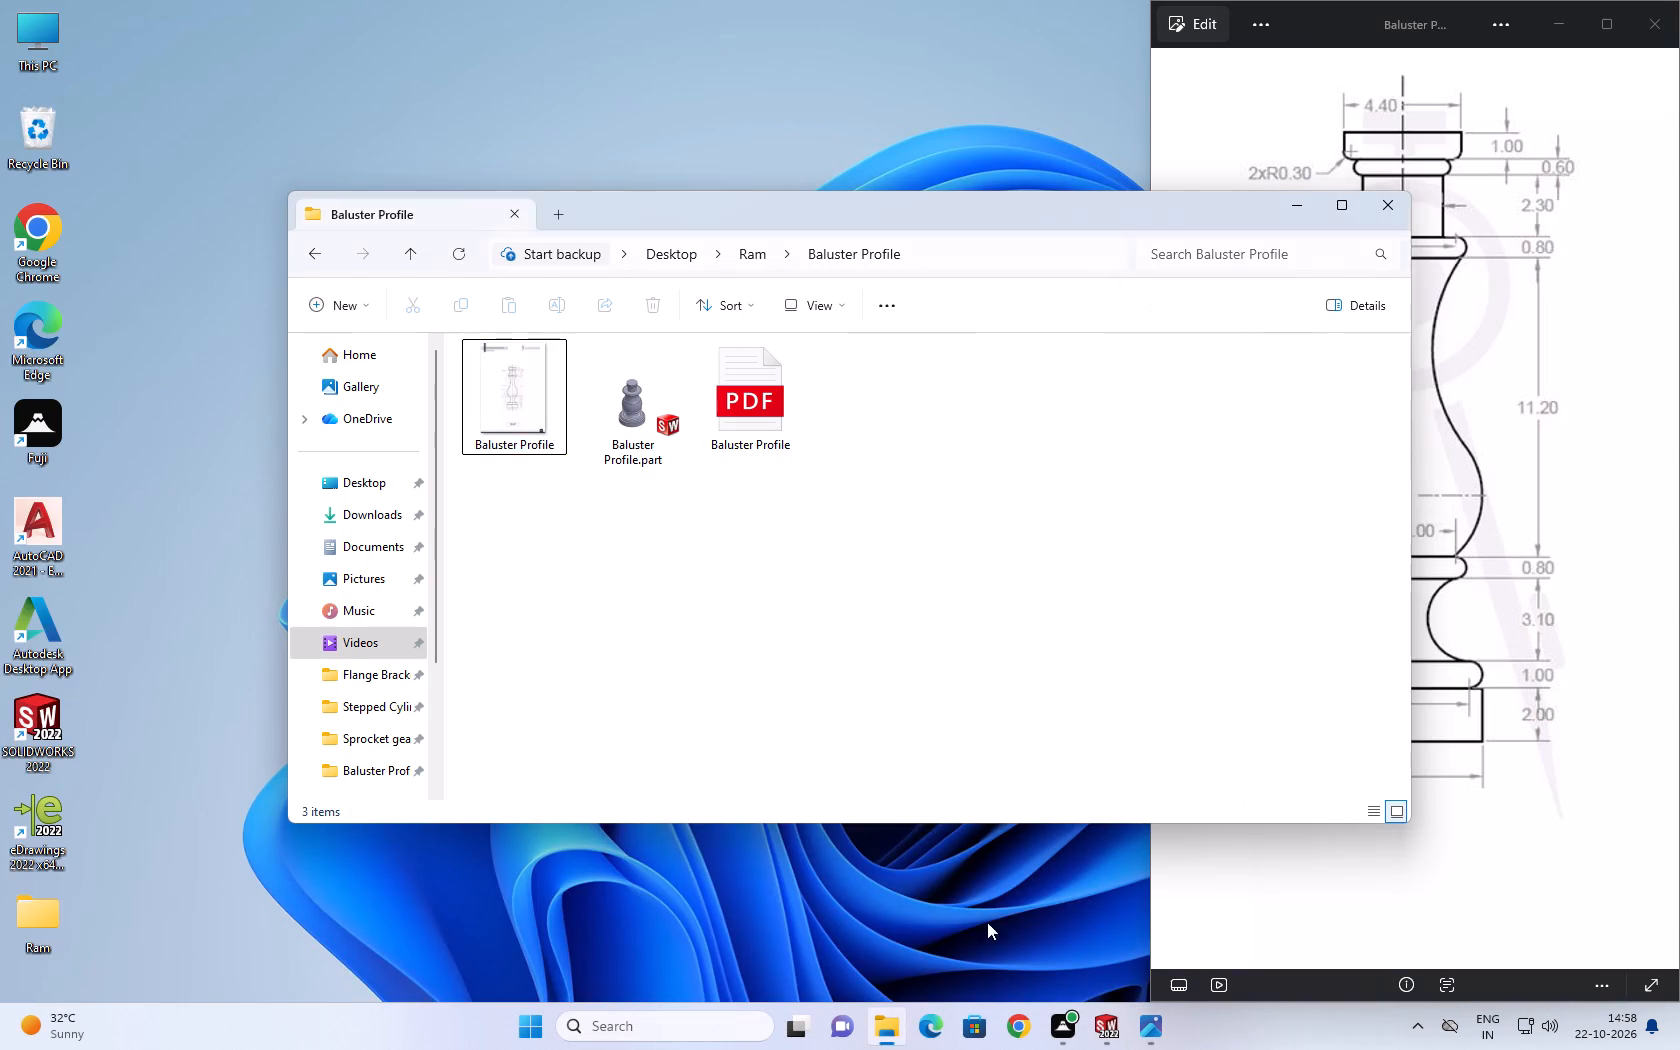